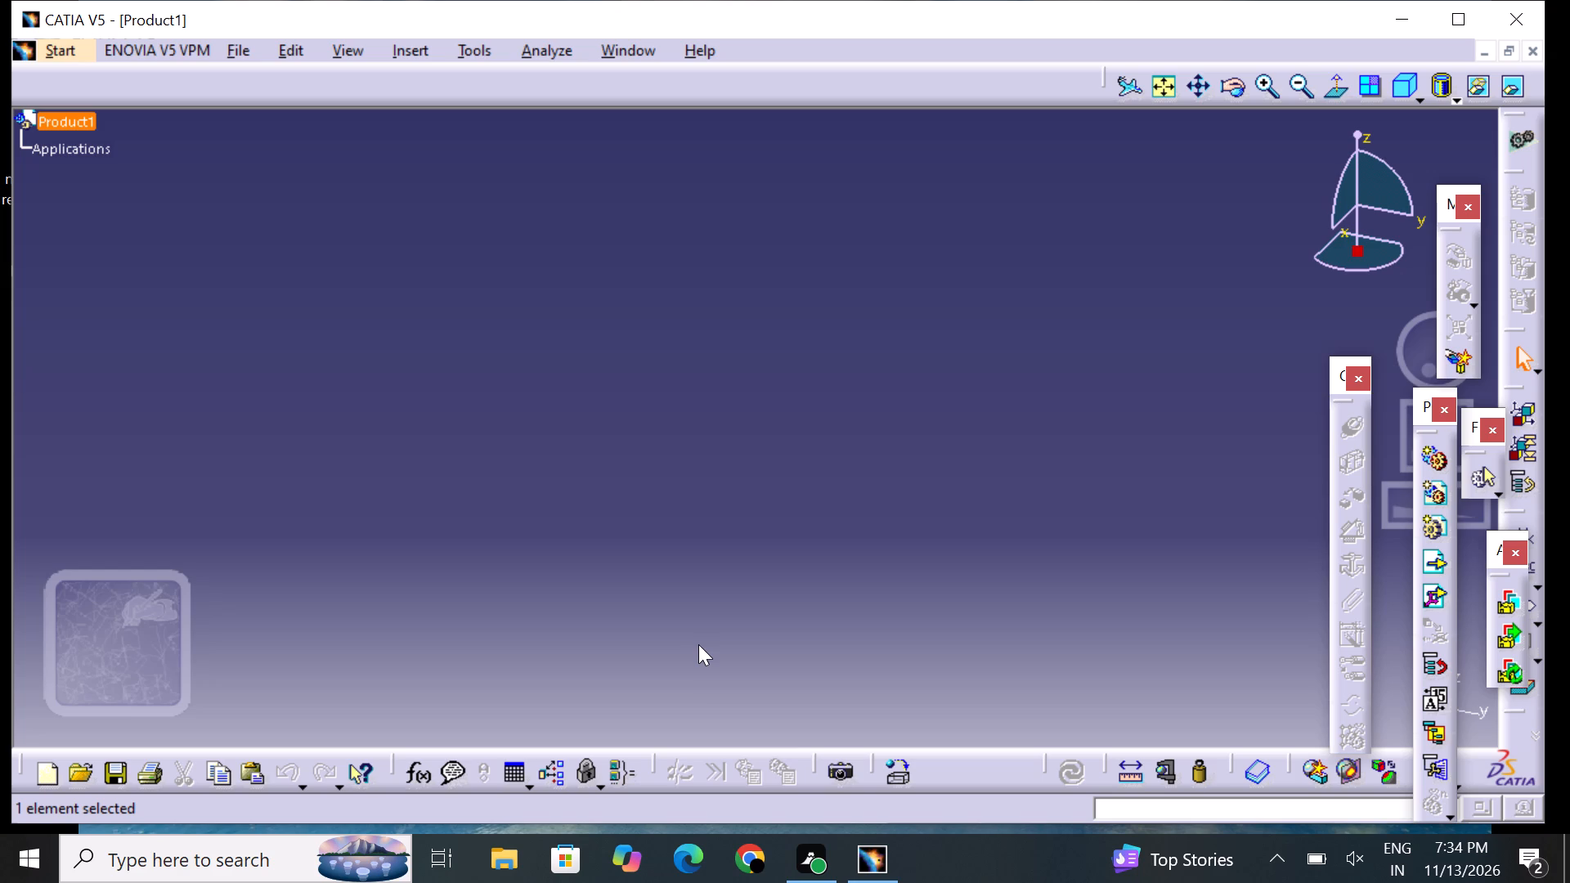
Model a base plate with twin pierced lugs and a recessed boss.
Switch to the Part Design workbench, adding a new part to Product1.
{"action": "left_click", "coordinate": [78, 44]}
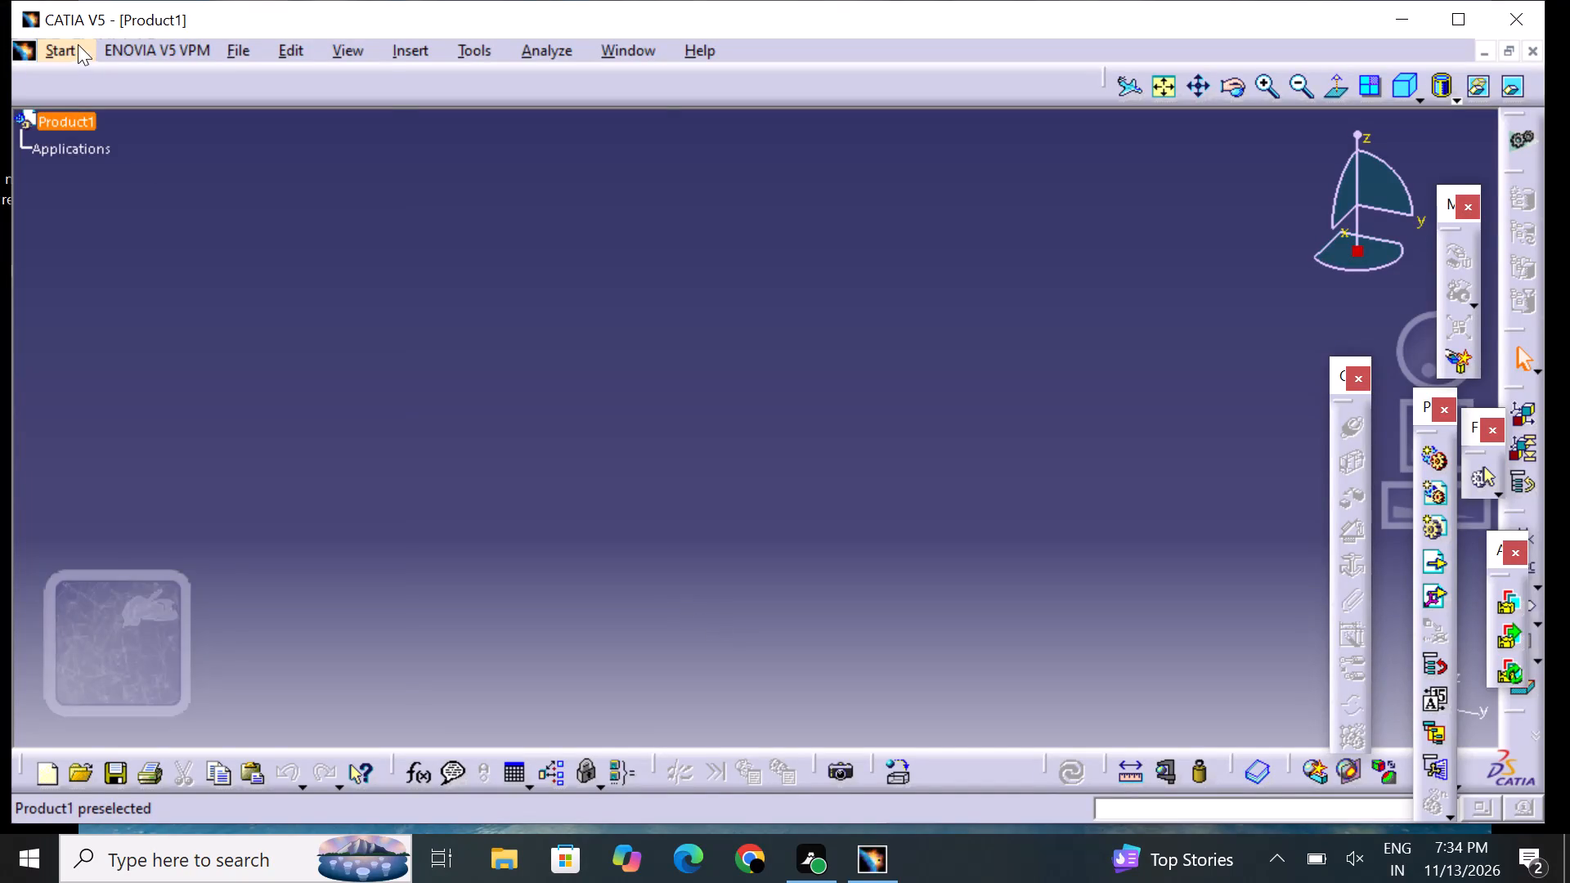
{"action": "left_click", "coordinate": [159, 107]}
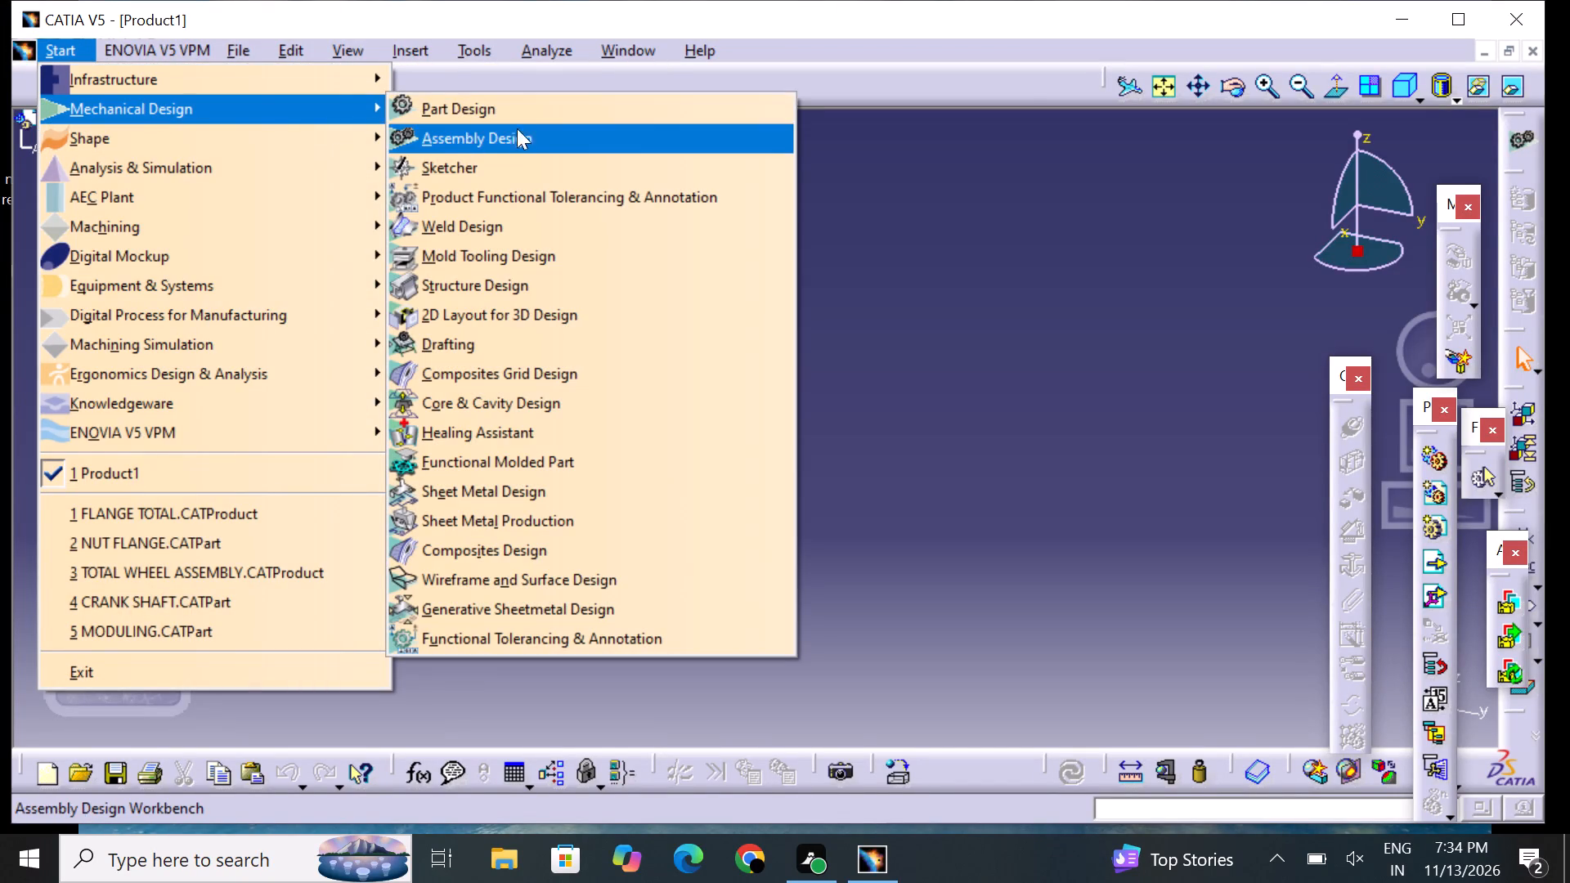
{"action": "left_click", "coordinate": [558, 111]}
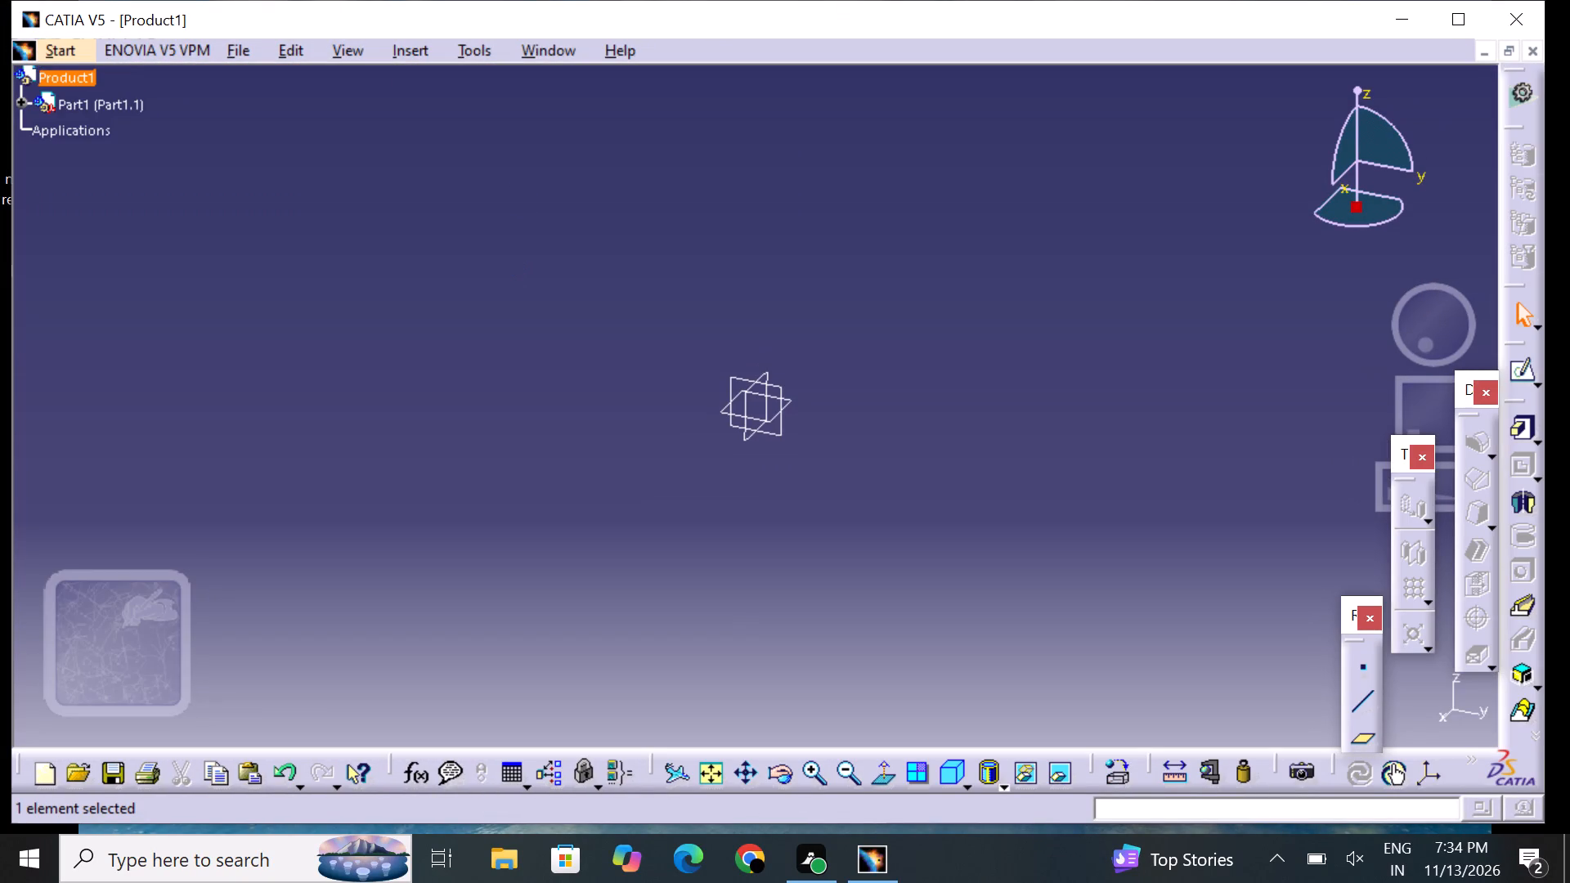
Open a sketch on the part's horizontal xy plane.
{"action": "left_click", "coordinate": [794, 399]}
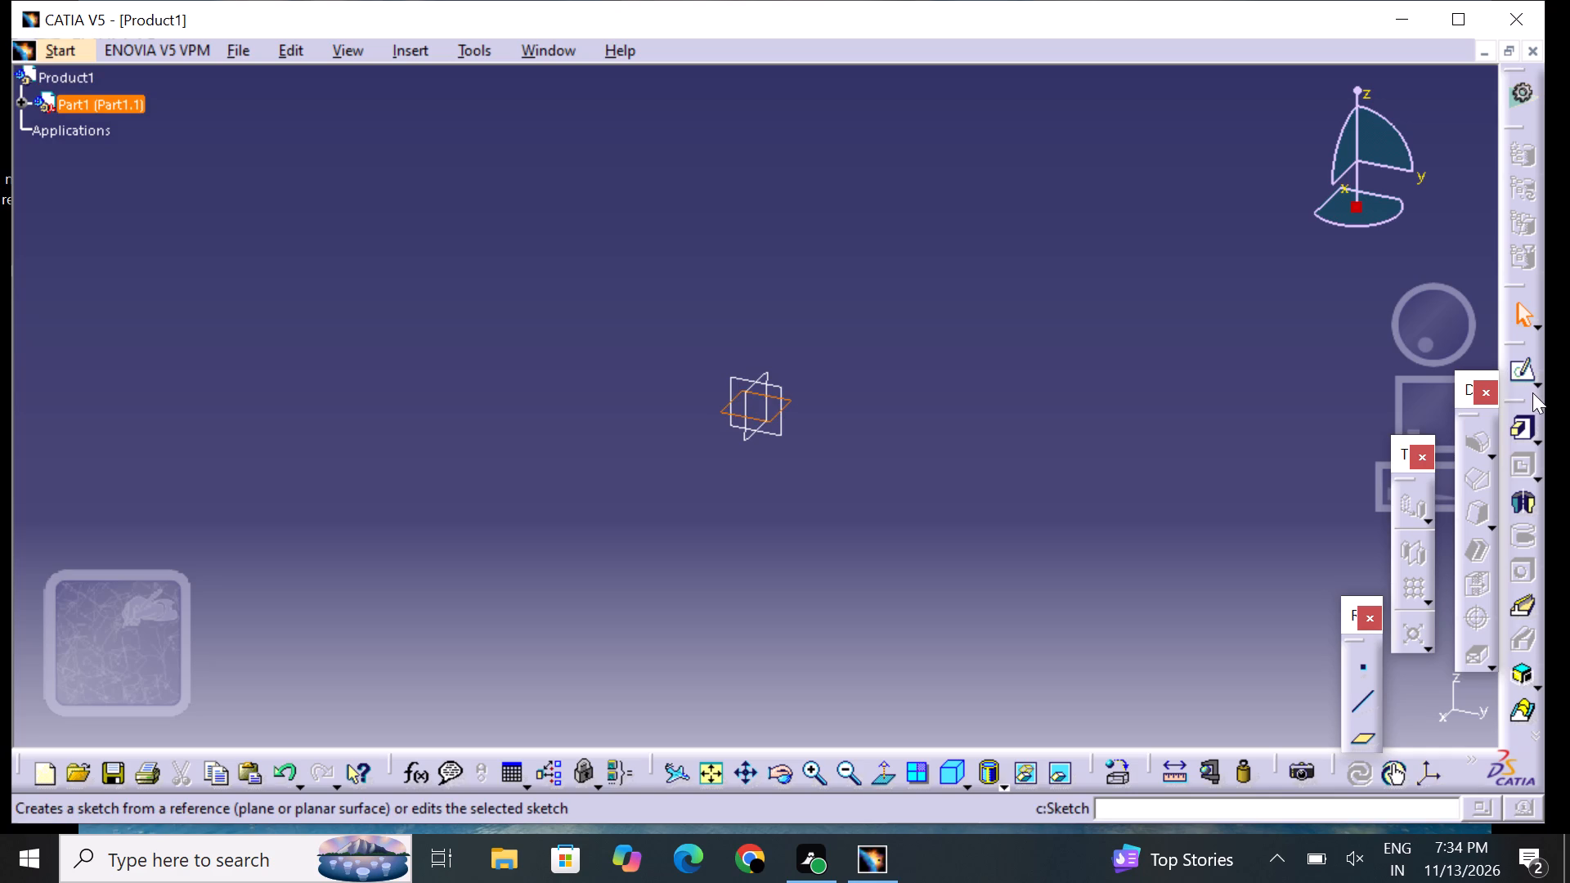
{"action": "left_click", "coordinate": [1513, 381]}
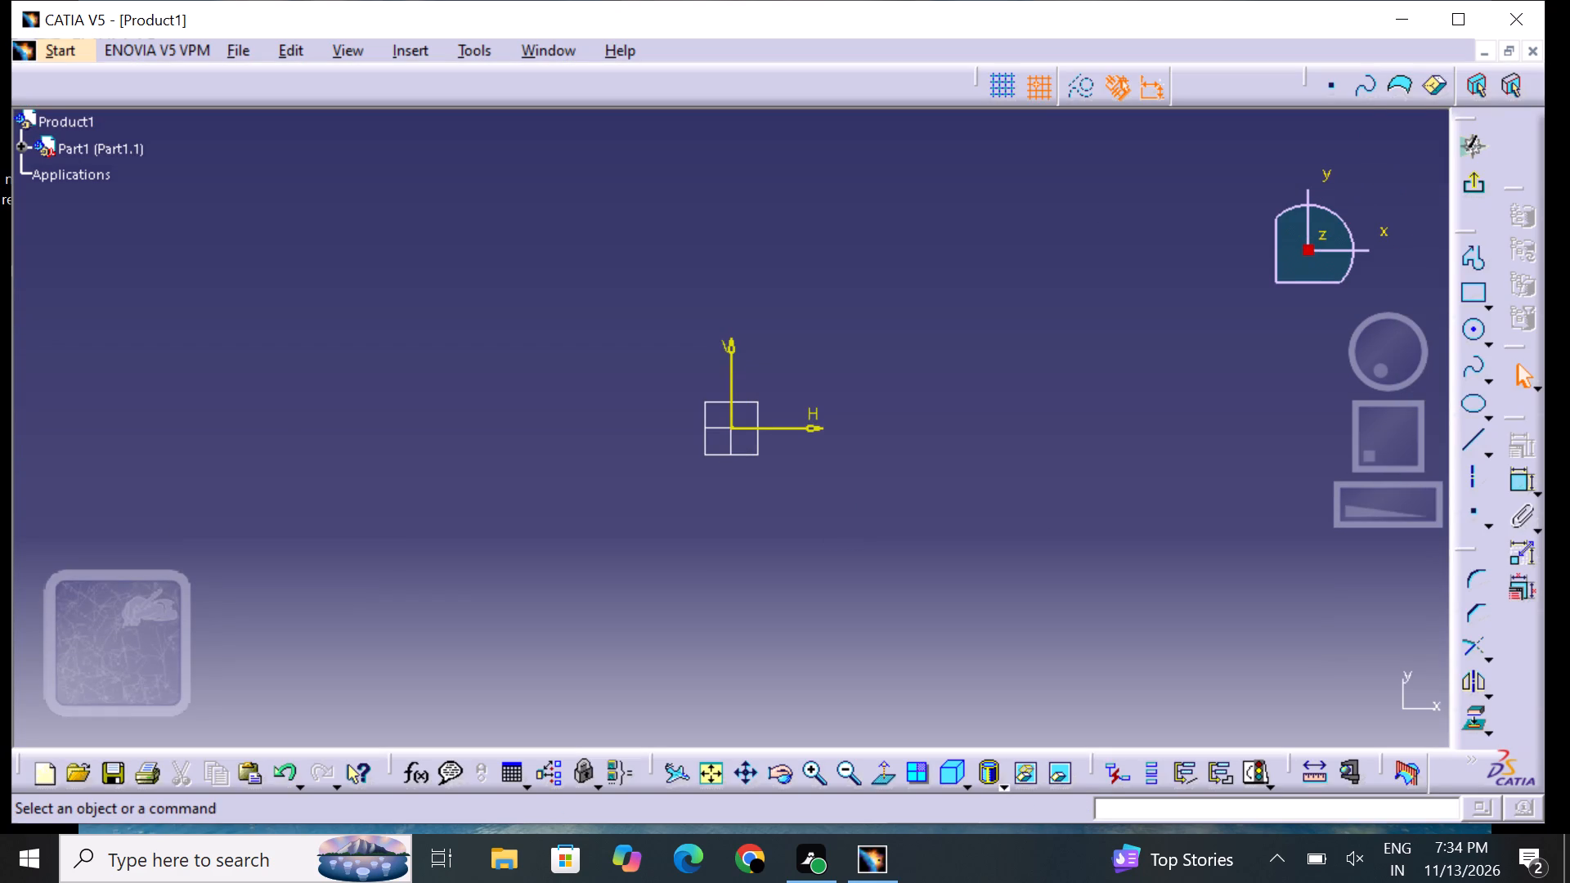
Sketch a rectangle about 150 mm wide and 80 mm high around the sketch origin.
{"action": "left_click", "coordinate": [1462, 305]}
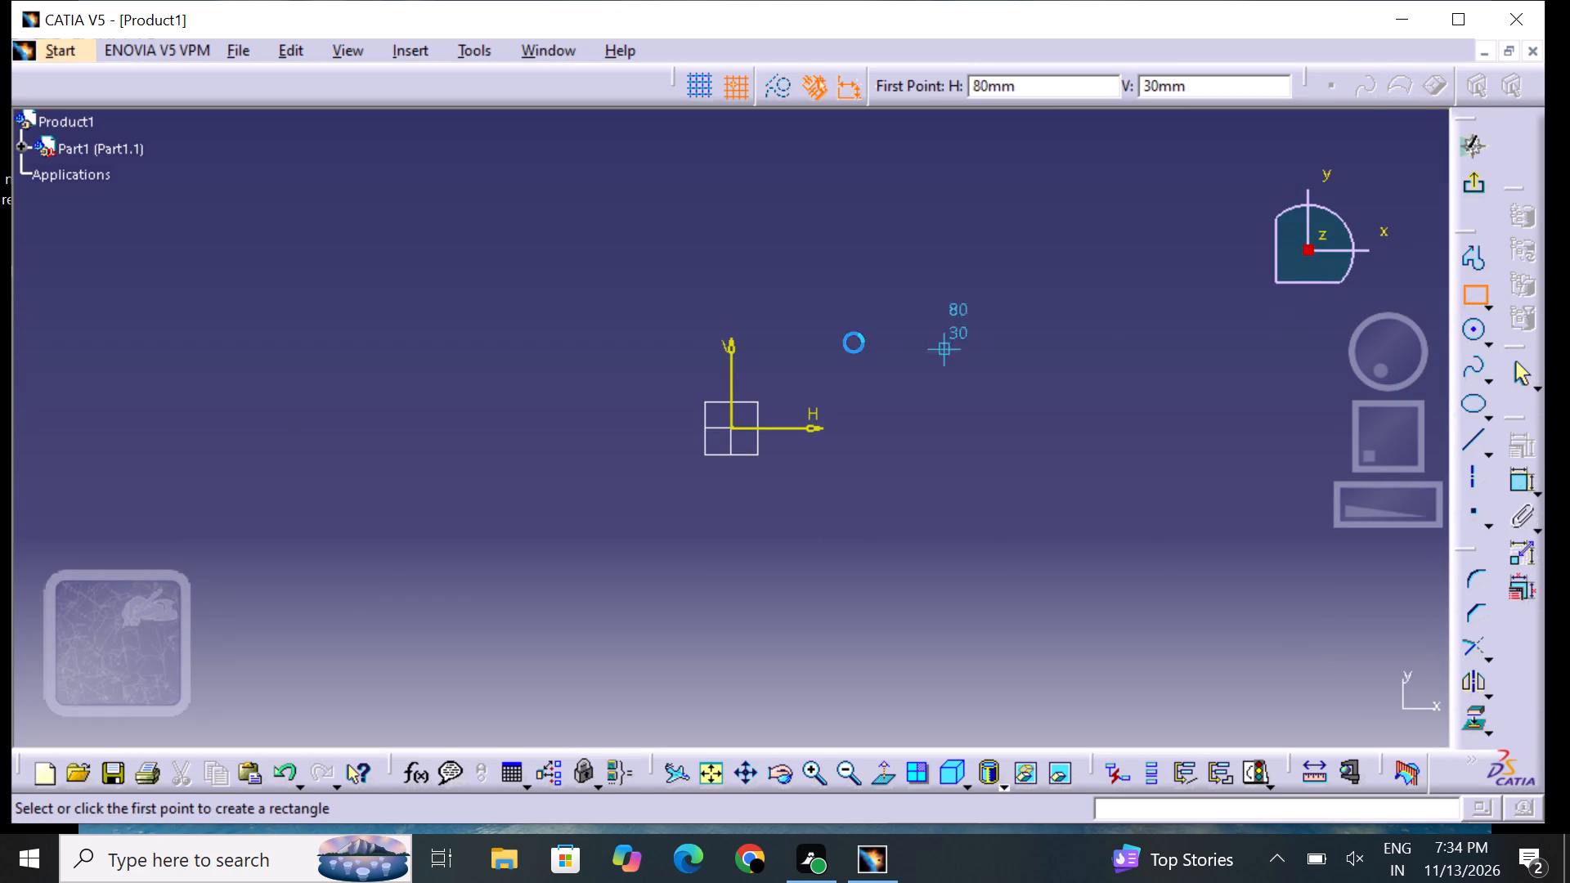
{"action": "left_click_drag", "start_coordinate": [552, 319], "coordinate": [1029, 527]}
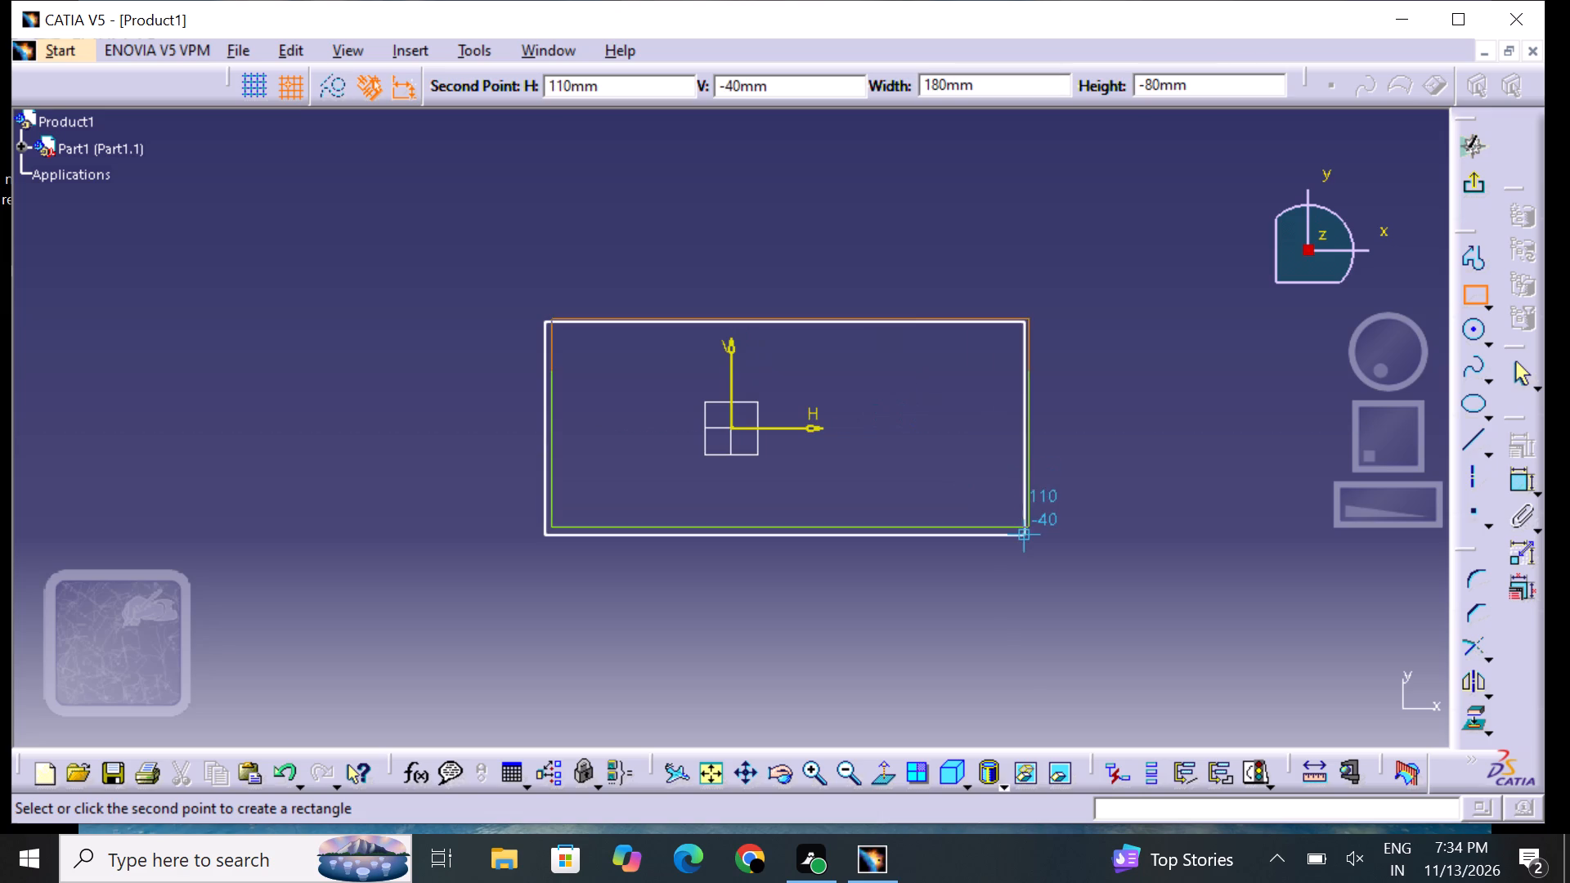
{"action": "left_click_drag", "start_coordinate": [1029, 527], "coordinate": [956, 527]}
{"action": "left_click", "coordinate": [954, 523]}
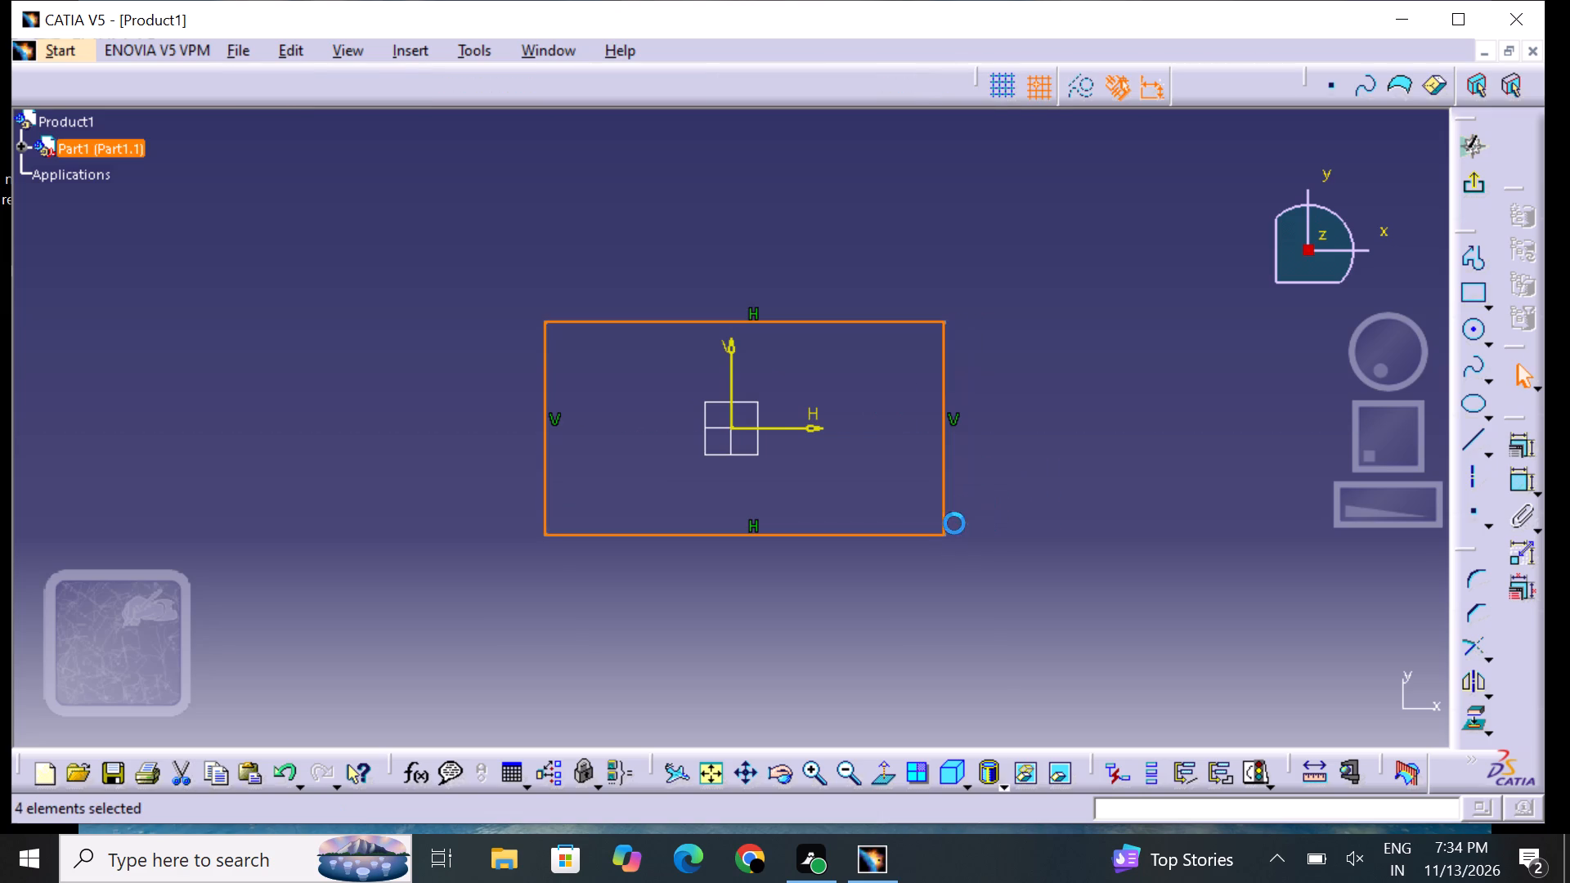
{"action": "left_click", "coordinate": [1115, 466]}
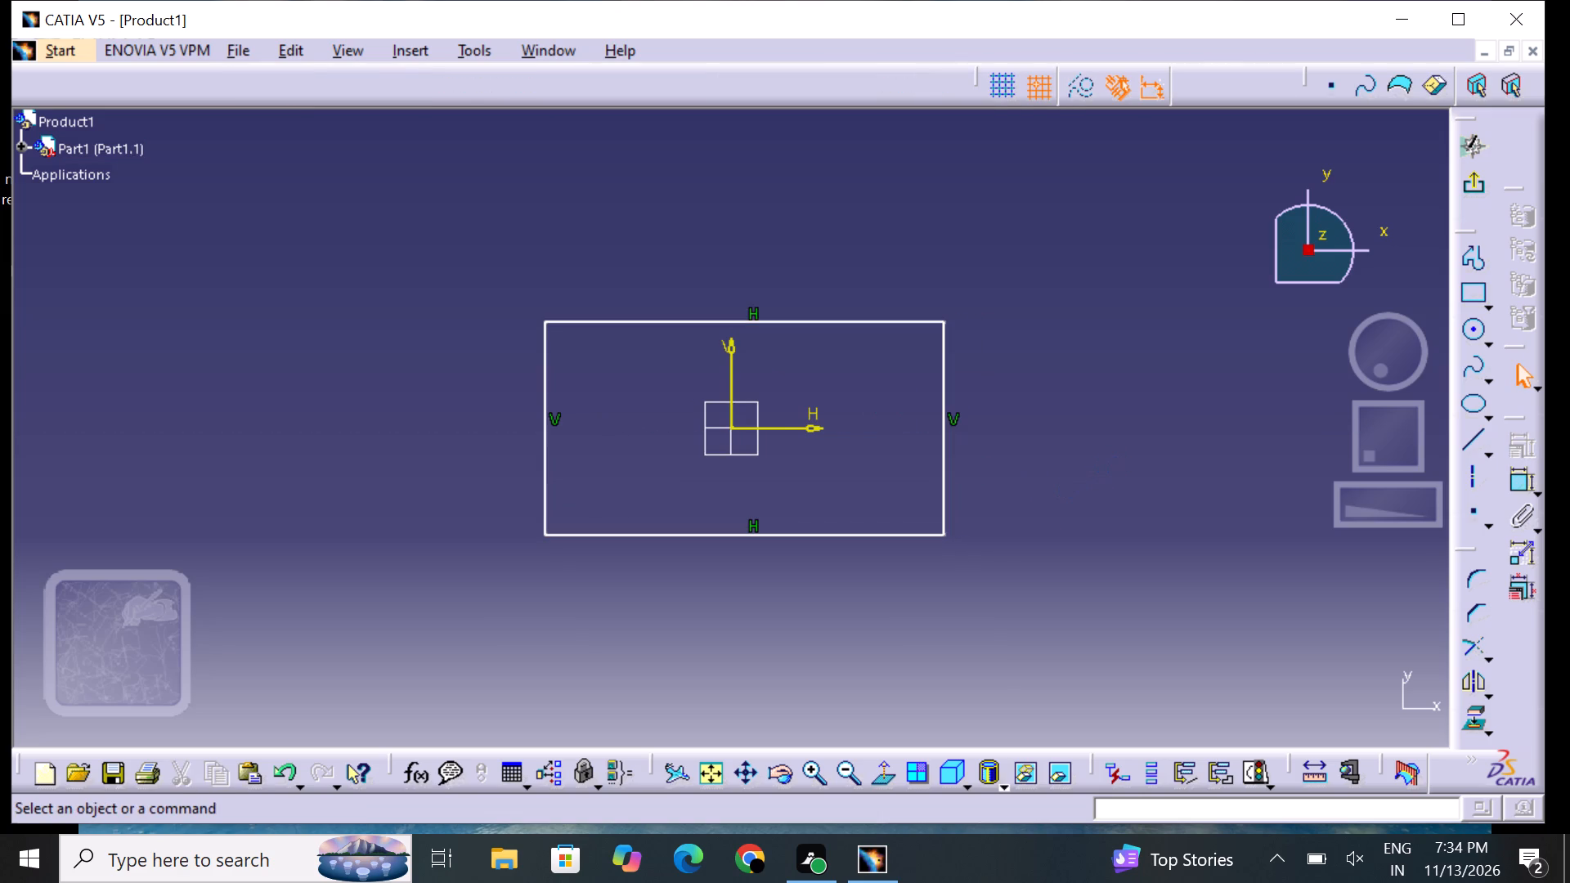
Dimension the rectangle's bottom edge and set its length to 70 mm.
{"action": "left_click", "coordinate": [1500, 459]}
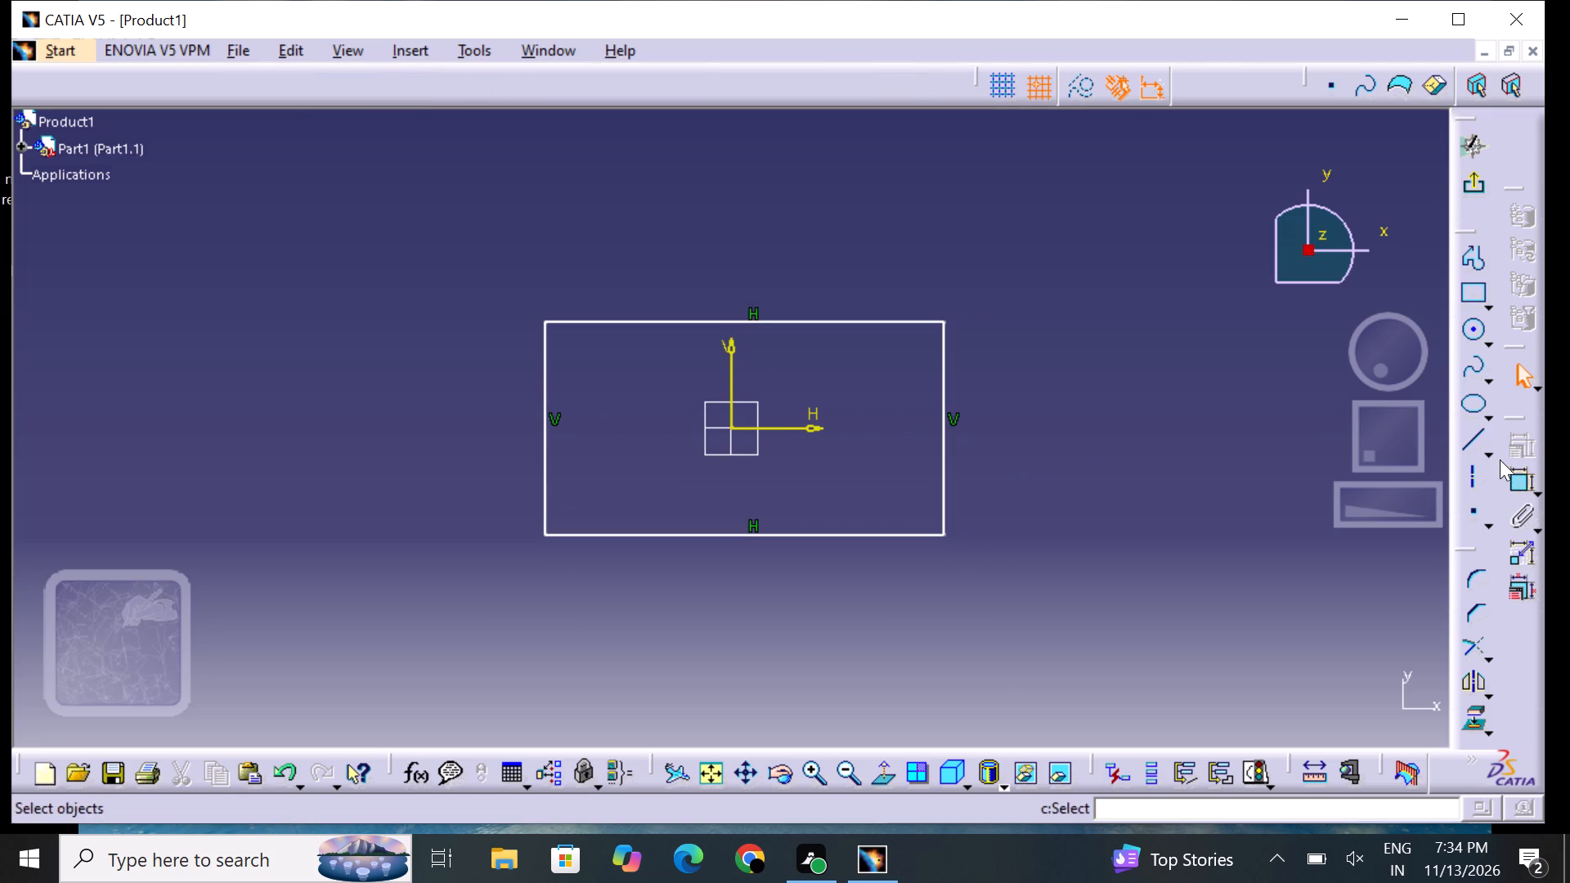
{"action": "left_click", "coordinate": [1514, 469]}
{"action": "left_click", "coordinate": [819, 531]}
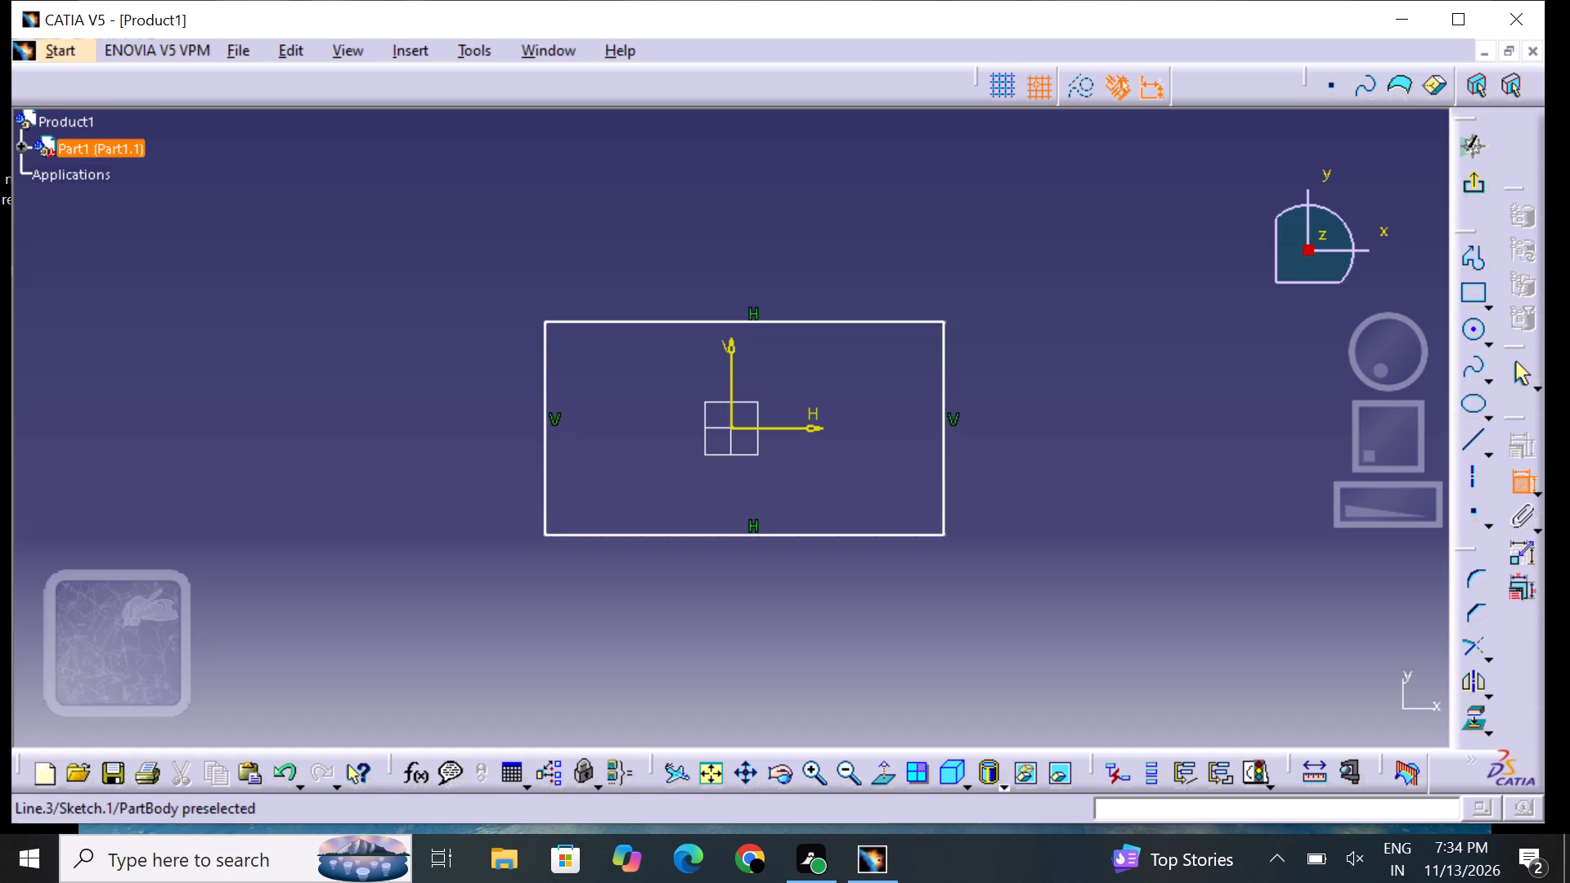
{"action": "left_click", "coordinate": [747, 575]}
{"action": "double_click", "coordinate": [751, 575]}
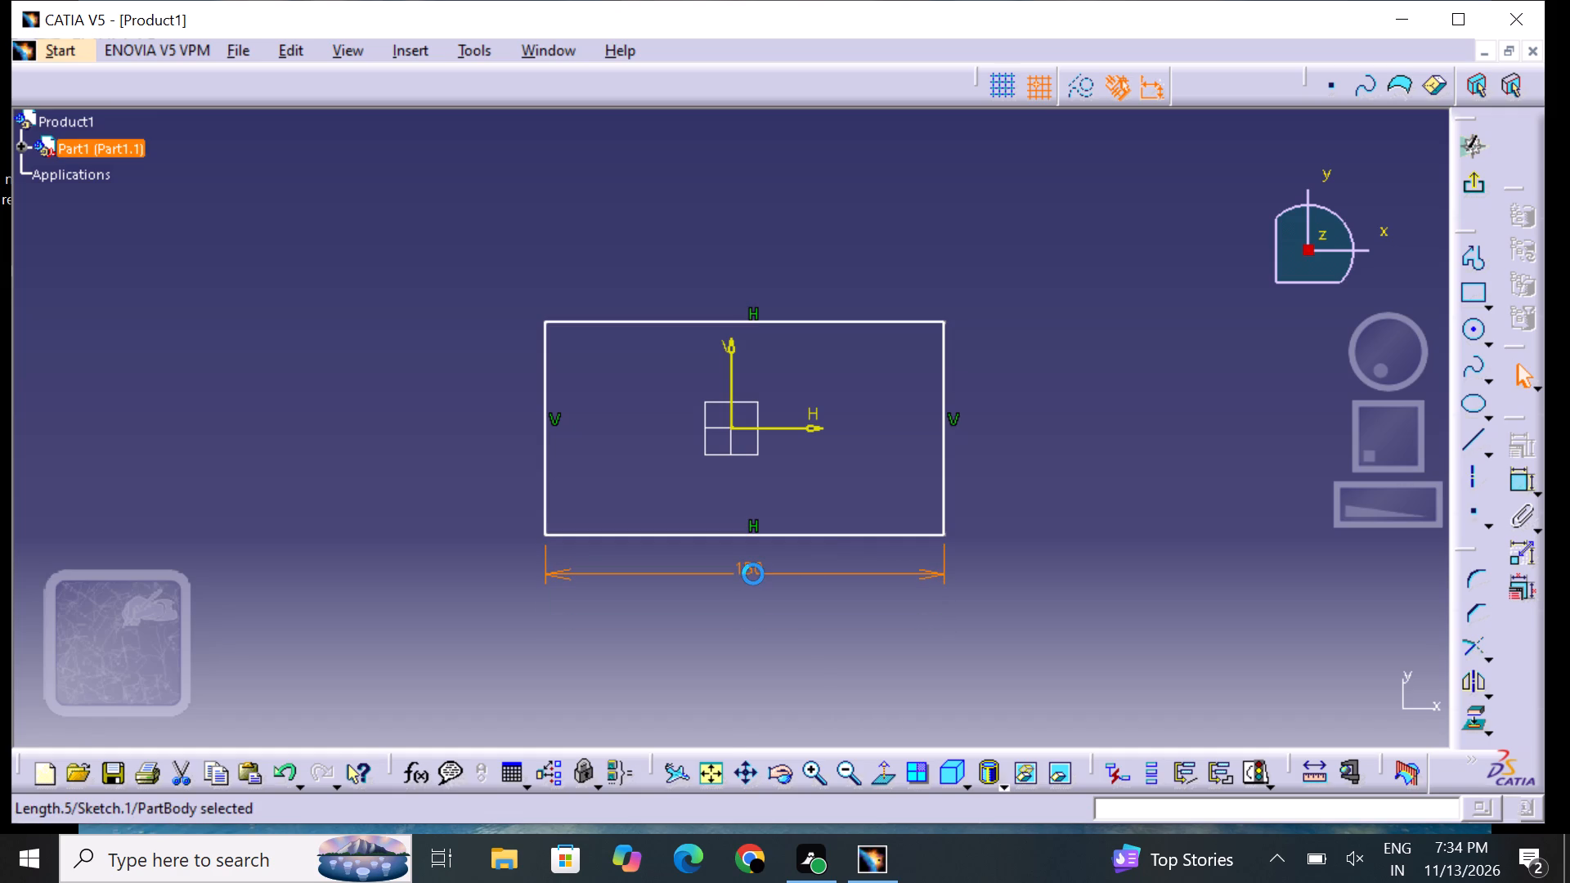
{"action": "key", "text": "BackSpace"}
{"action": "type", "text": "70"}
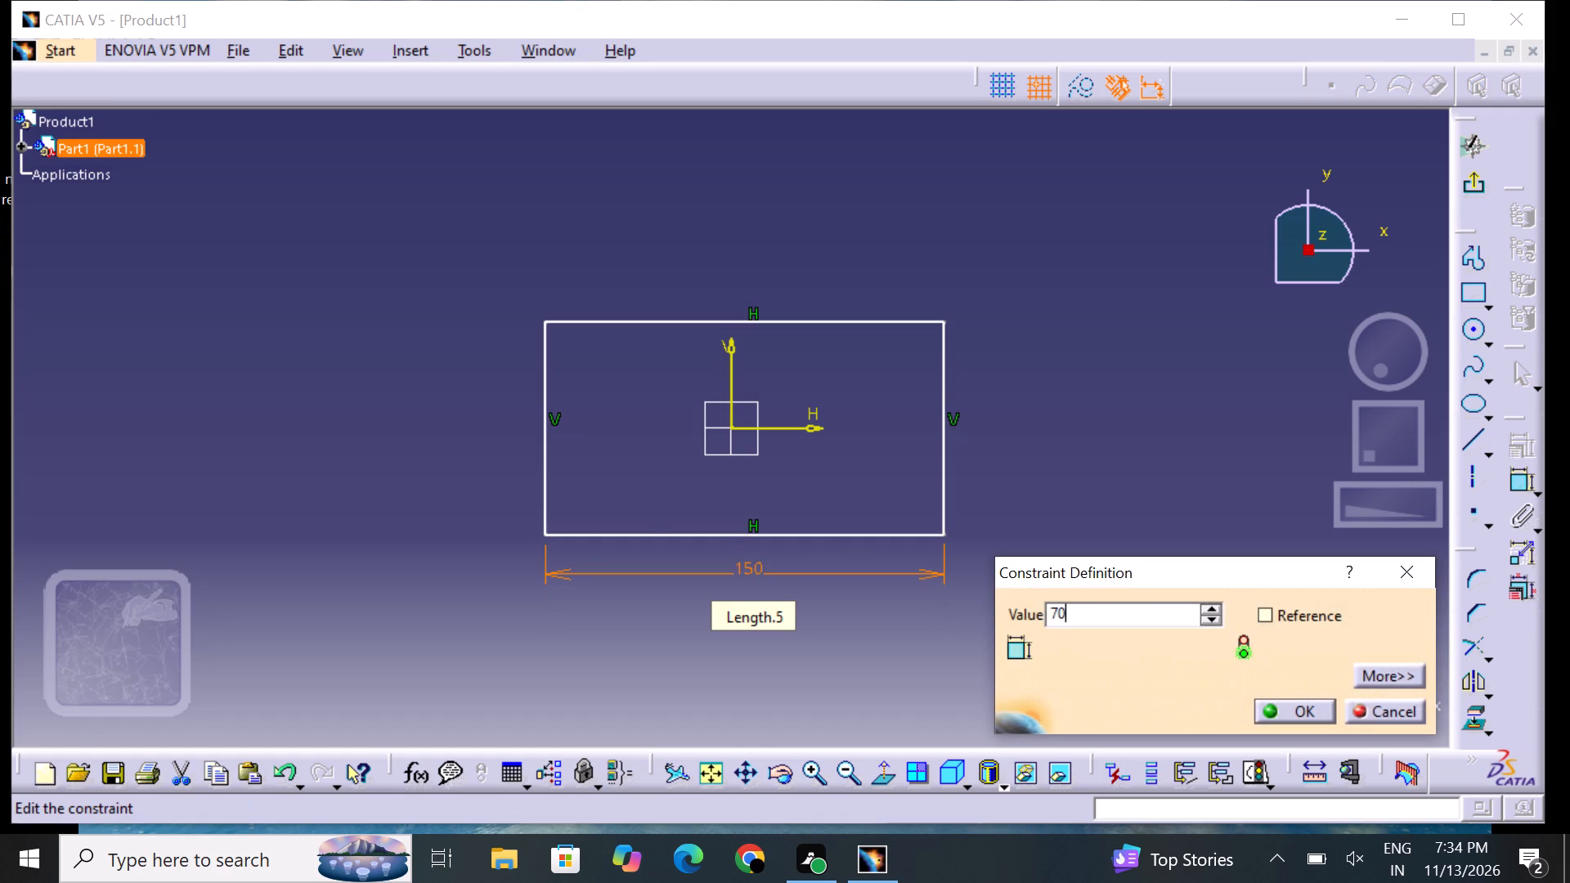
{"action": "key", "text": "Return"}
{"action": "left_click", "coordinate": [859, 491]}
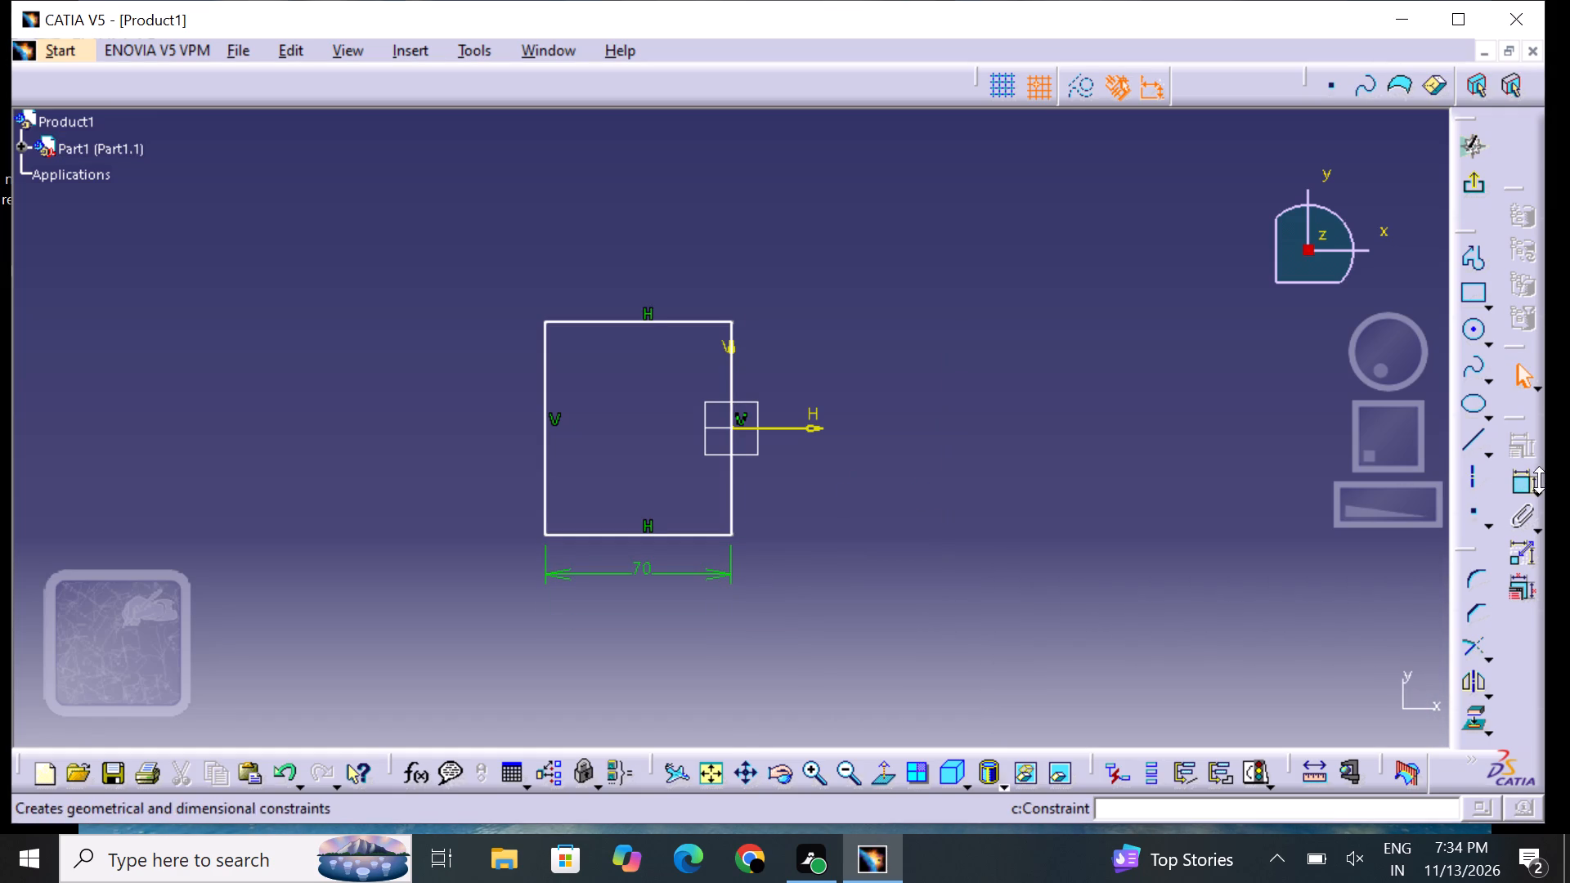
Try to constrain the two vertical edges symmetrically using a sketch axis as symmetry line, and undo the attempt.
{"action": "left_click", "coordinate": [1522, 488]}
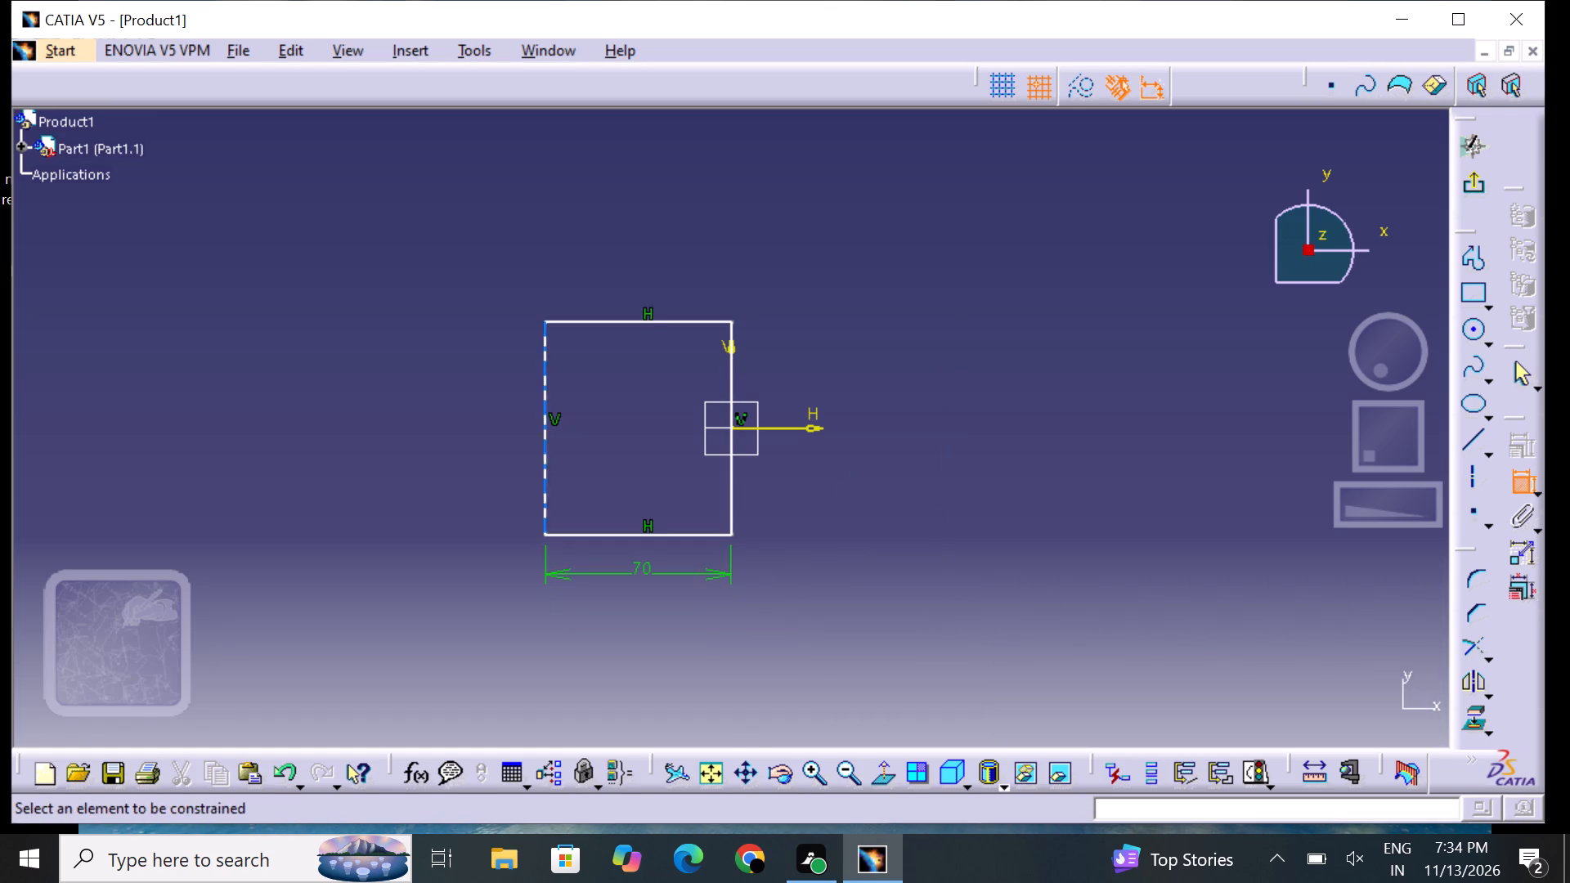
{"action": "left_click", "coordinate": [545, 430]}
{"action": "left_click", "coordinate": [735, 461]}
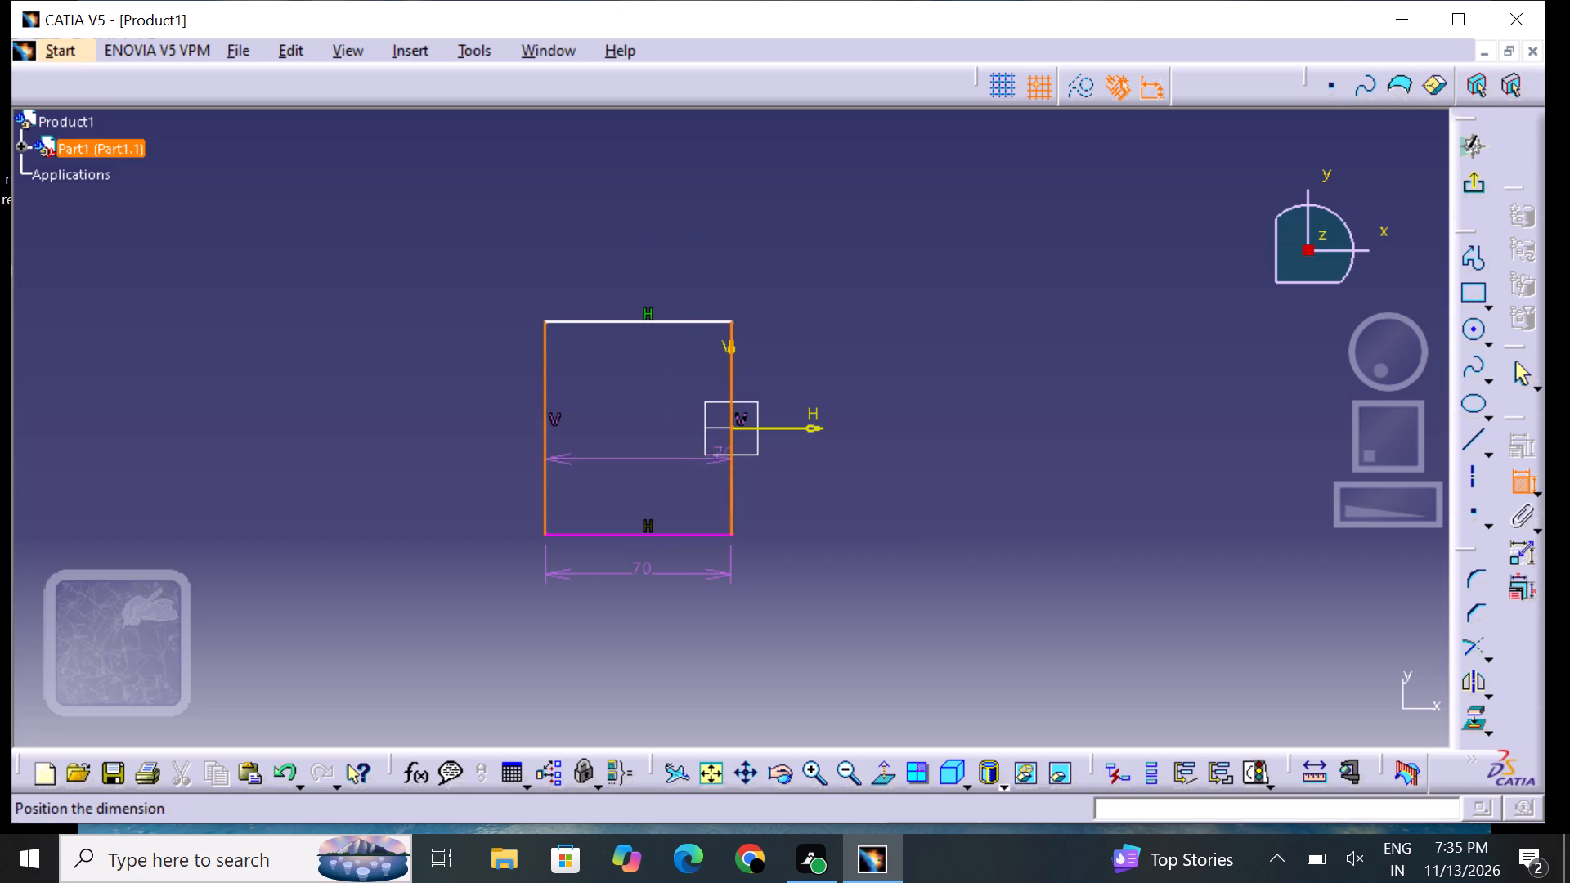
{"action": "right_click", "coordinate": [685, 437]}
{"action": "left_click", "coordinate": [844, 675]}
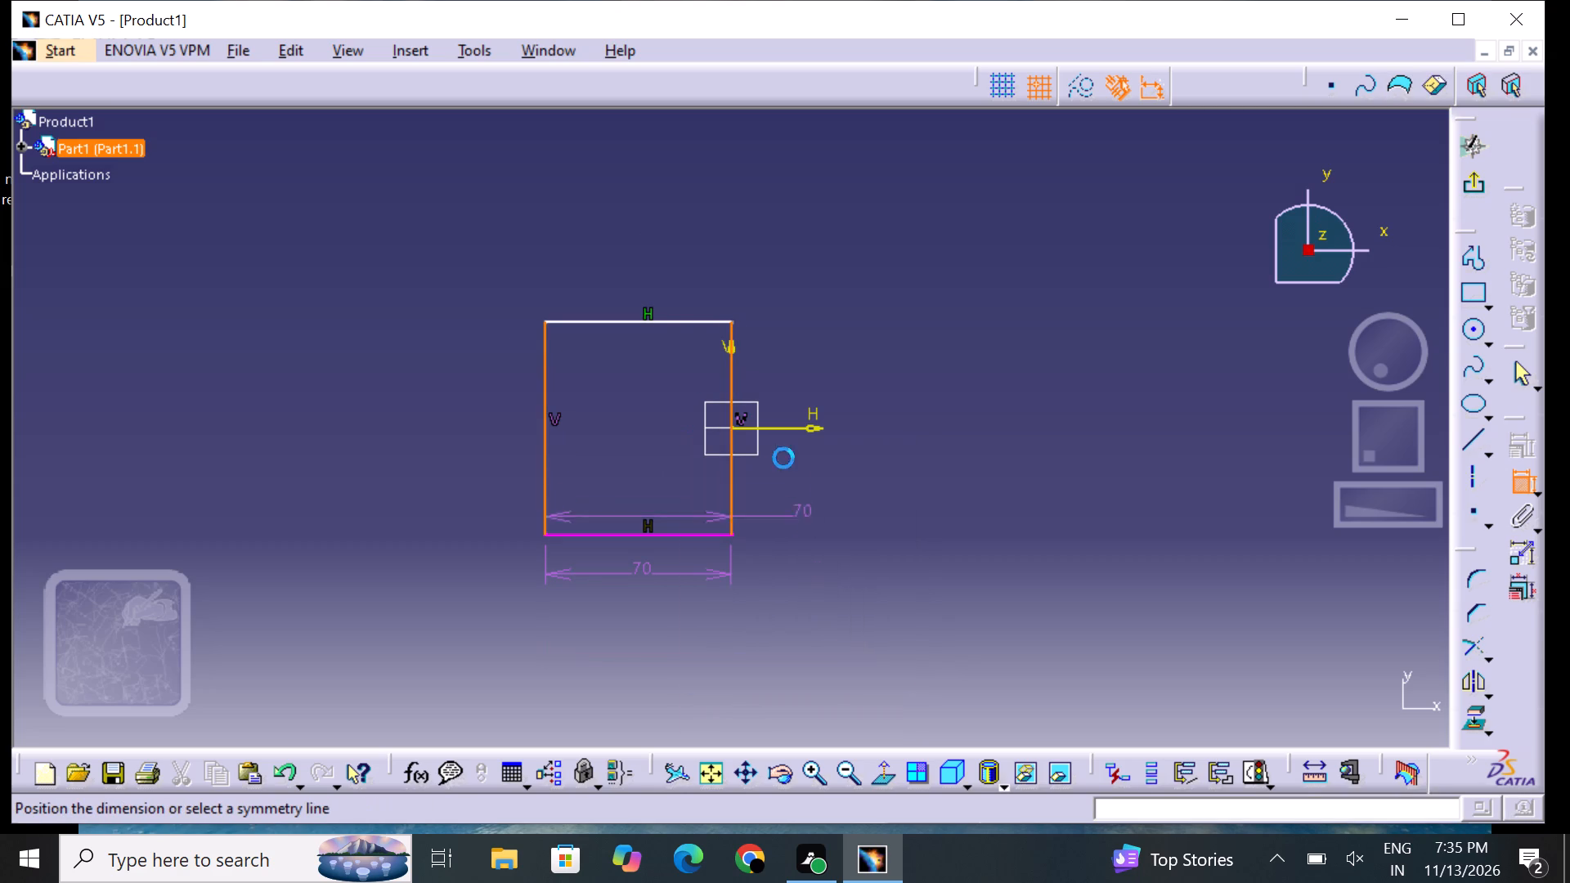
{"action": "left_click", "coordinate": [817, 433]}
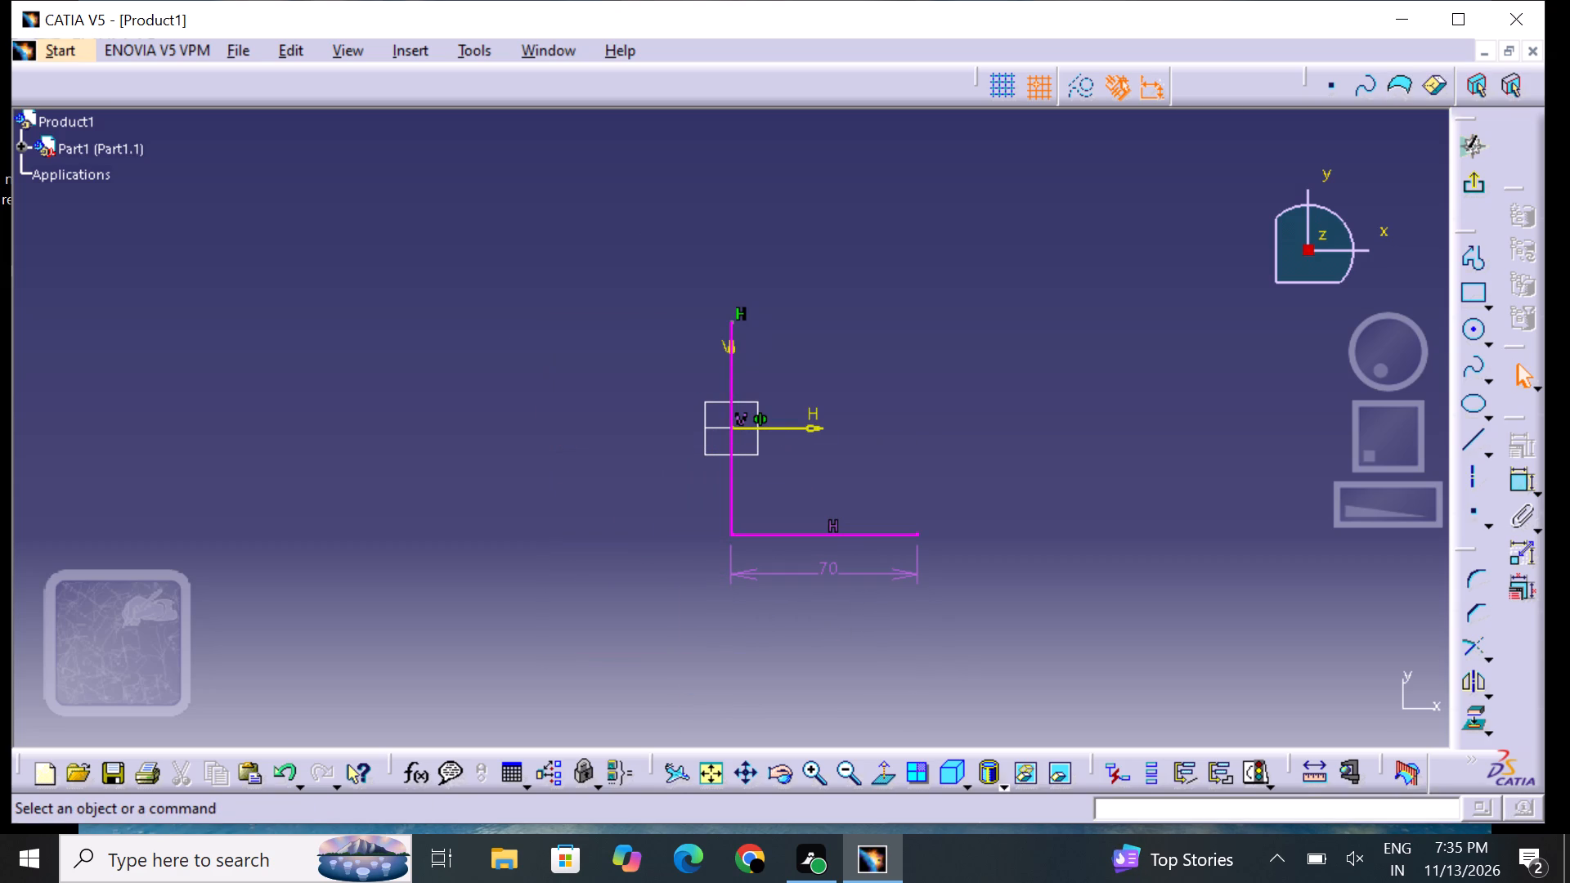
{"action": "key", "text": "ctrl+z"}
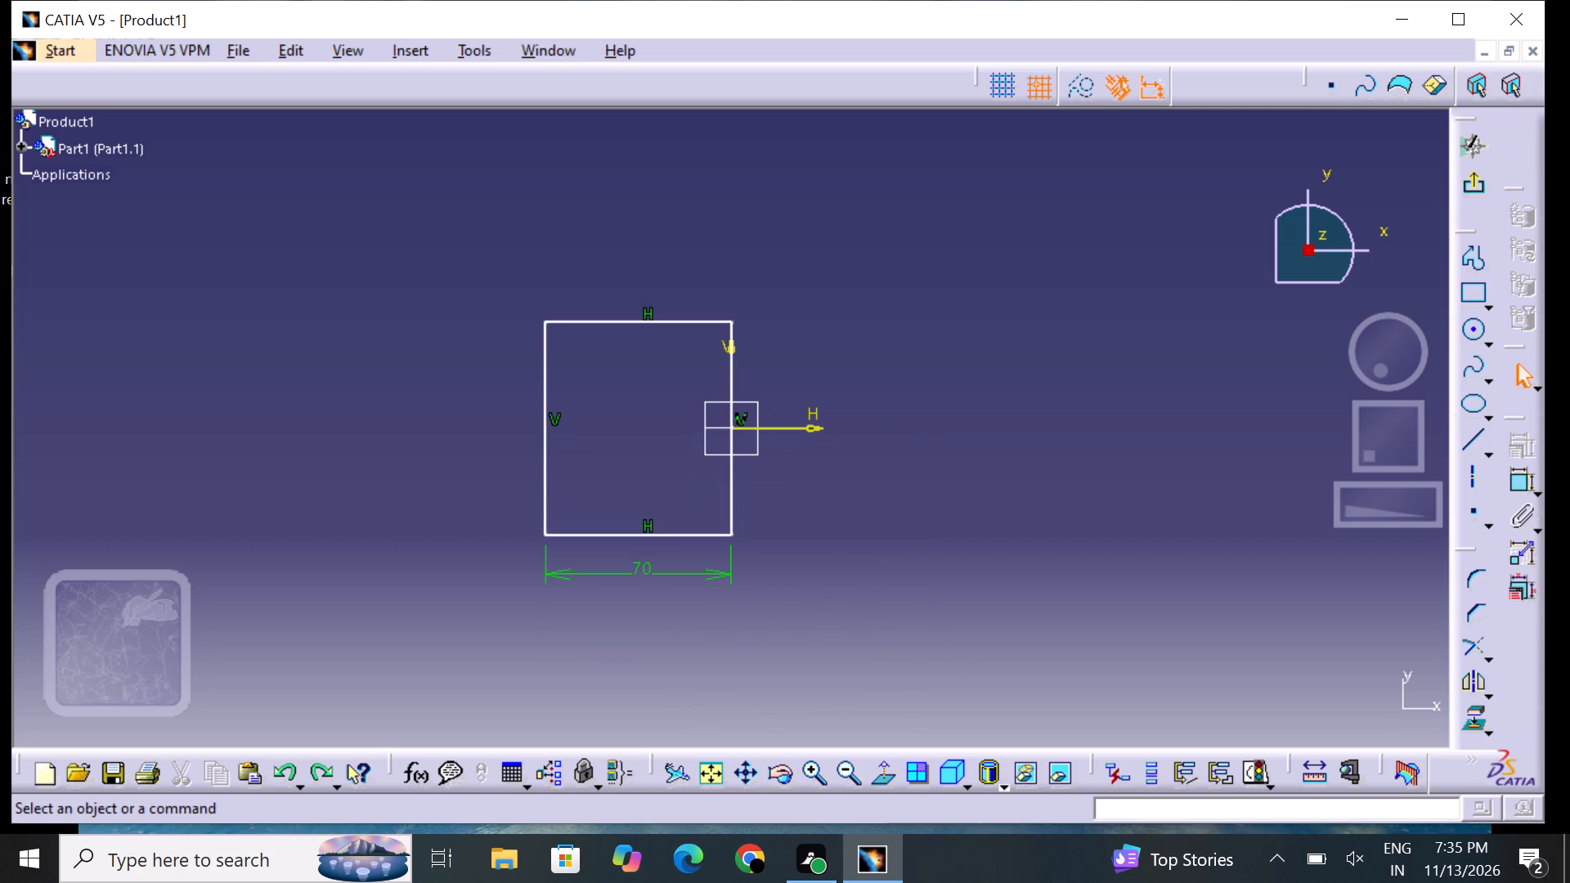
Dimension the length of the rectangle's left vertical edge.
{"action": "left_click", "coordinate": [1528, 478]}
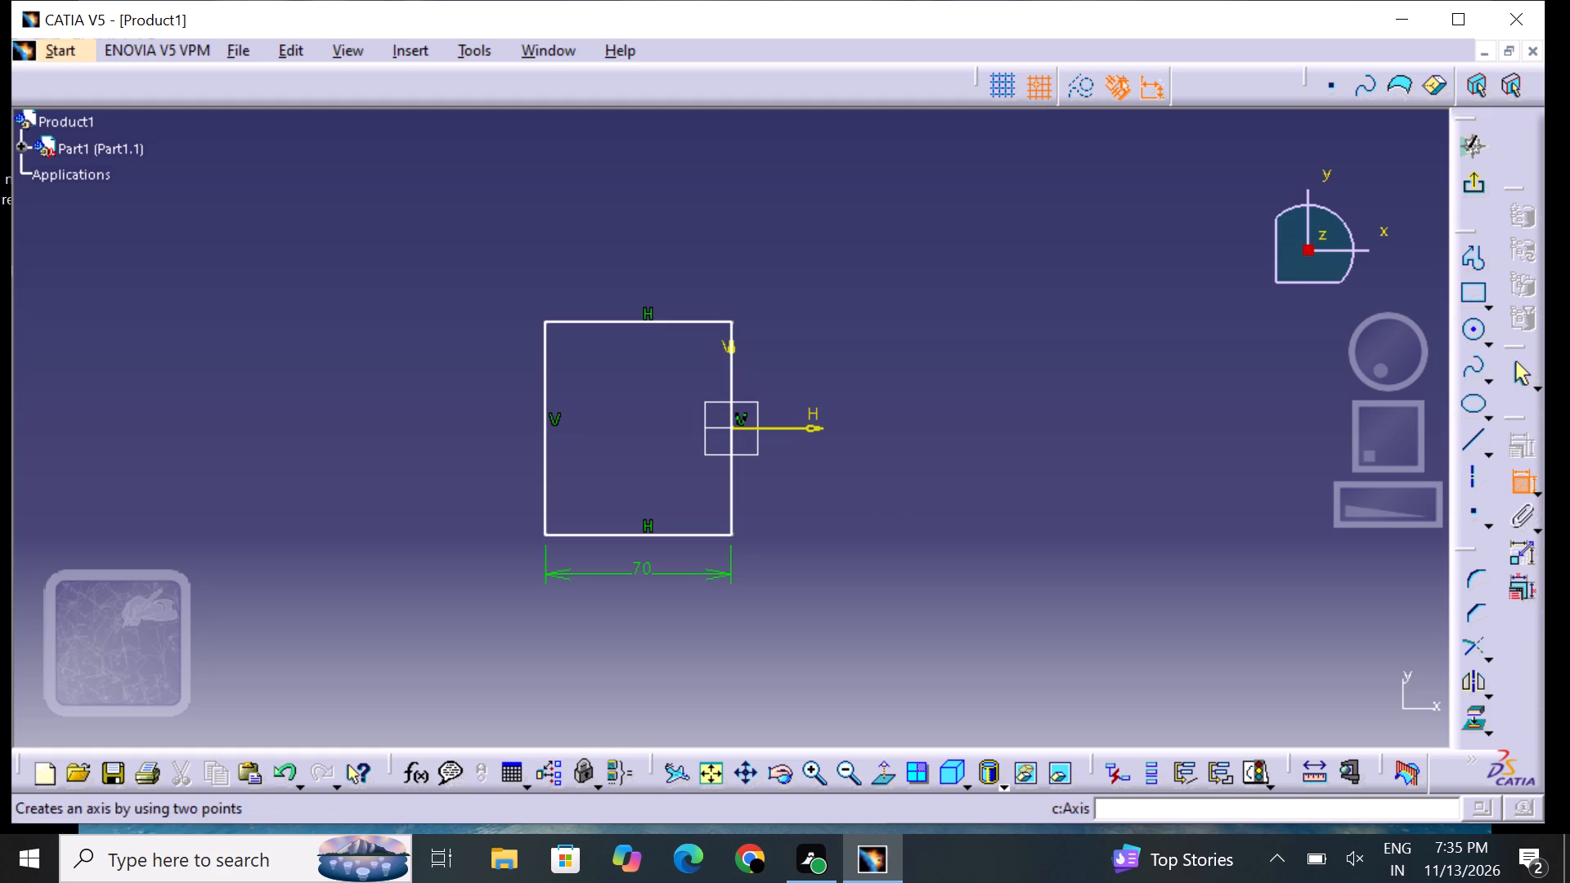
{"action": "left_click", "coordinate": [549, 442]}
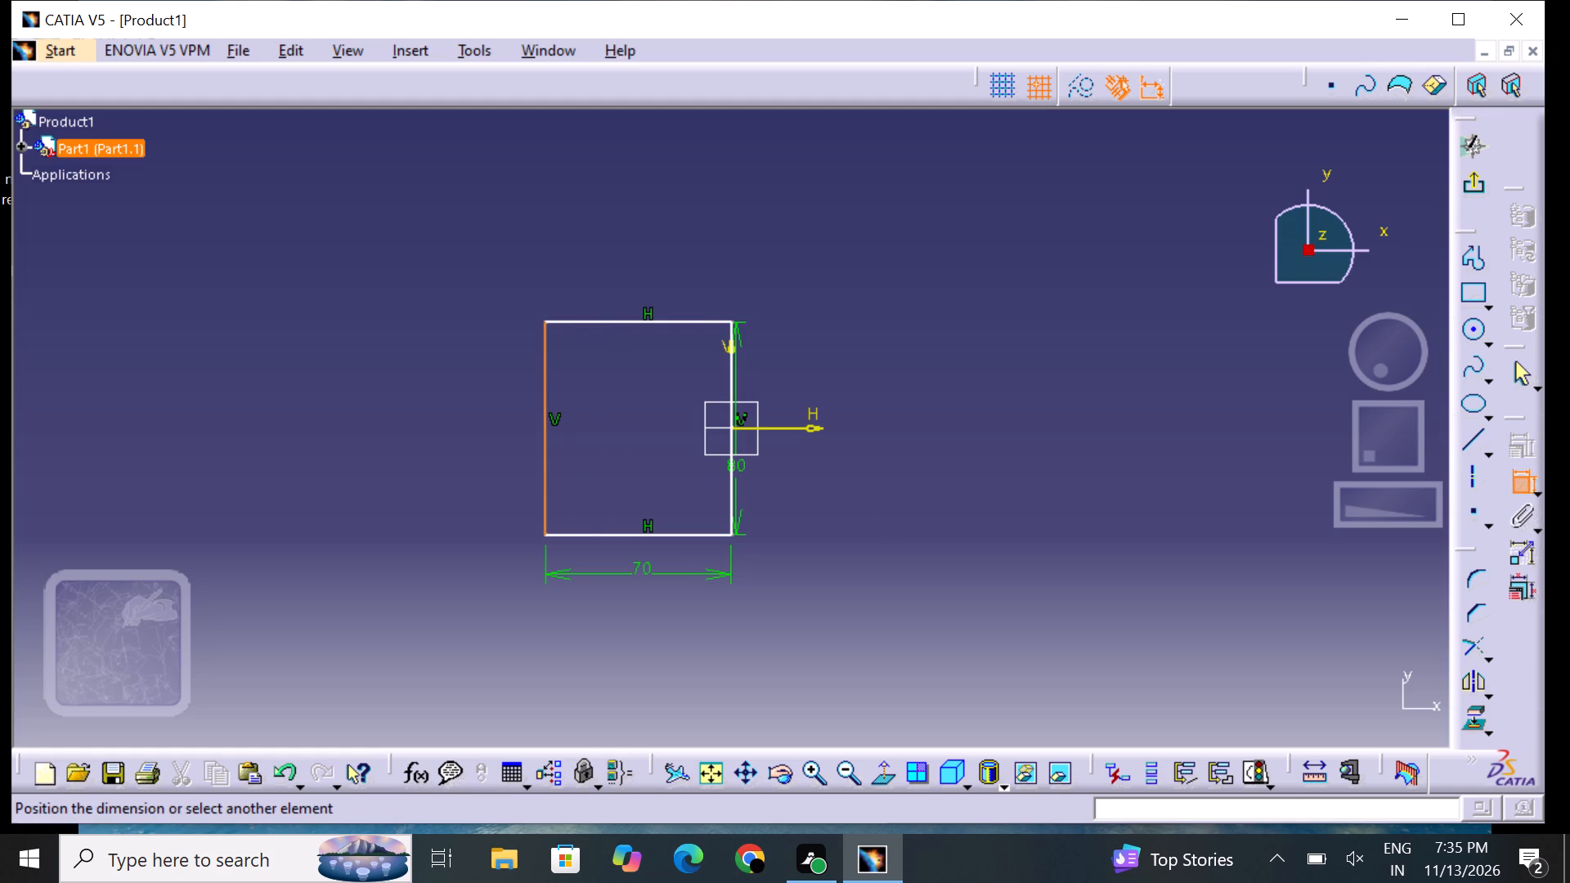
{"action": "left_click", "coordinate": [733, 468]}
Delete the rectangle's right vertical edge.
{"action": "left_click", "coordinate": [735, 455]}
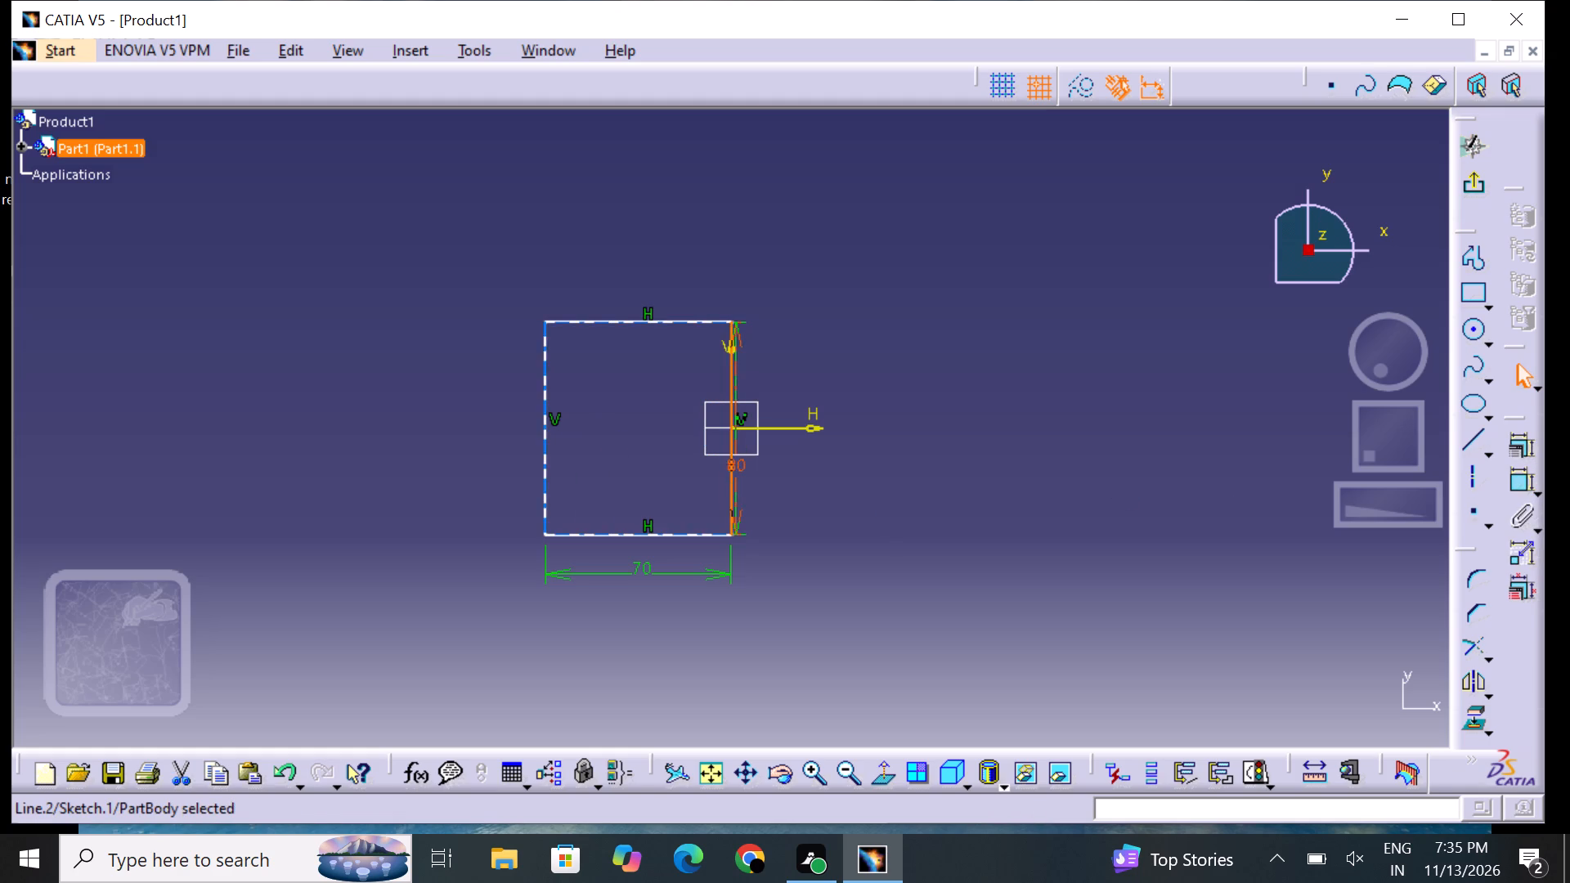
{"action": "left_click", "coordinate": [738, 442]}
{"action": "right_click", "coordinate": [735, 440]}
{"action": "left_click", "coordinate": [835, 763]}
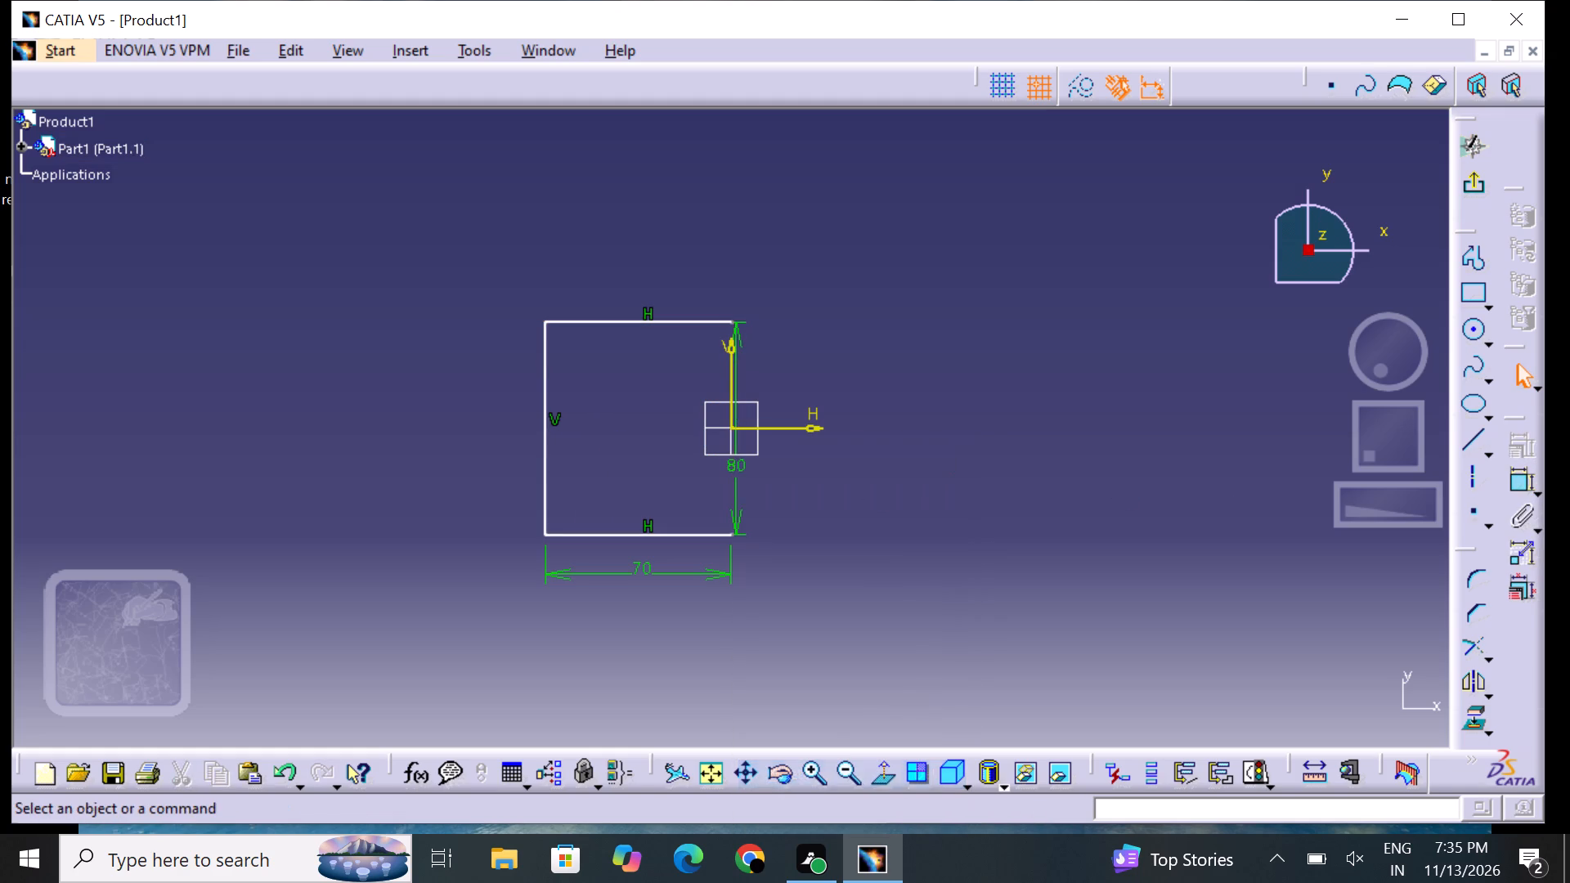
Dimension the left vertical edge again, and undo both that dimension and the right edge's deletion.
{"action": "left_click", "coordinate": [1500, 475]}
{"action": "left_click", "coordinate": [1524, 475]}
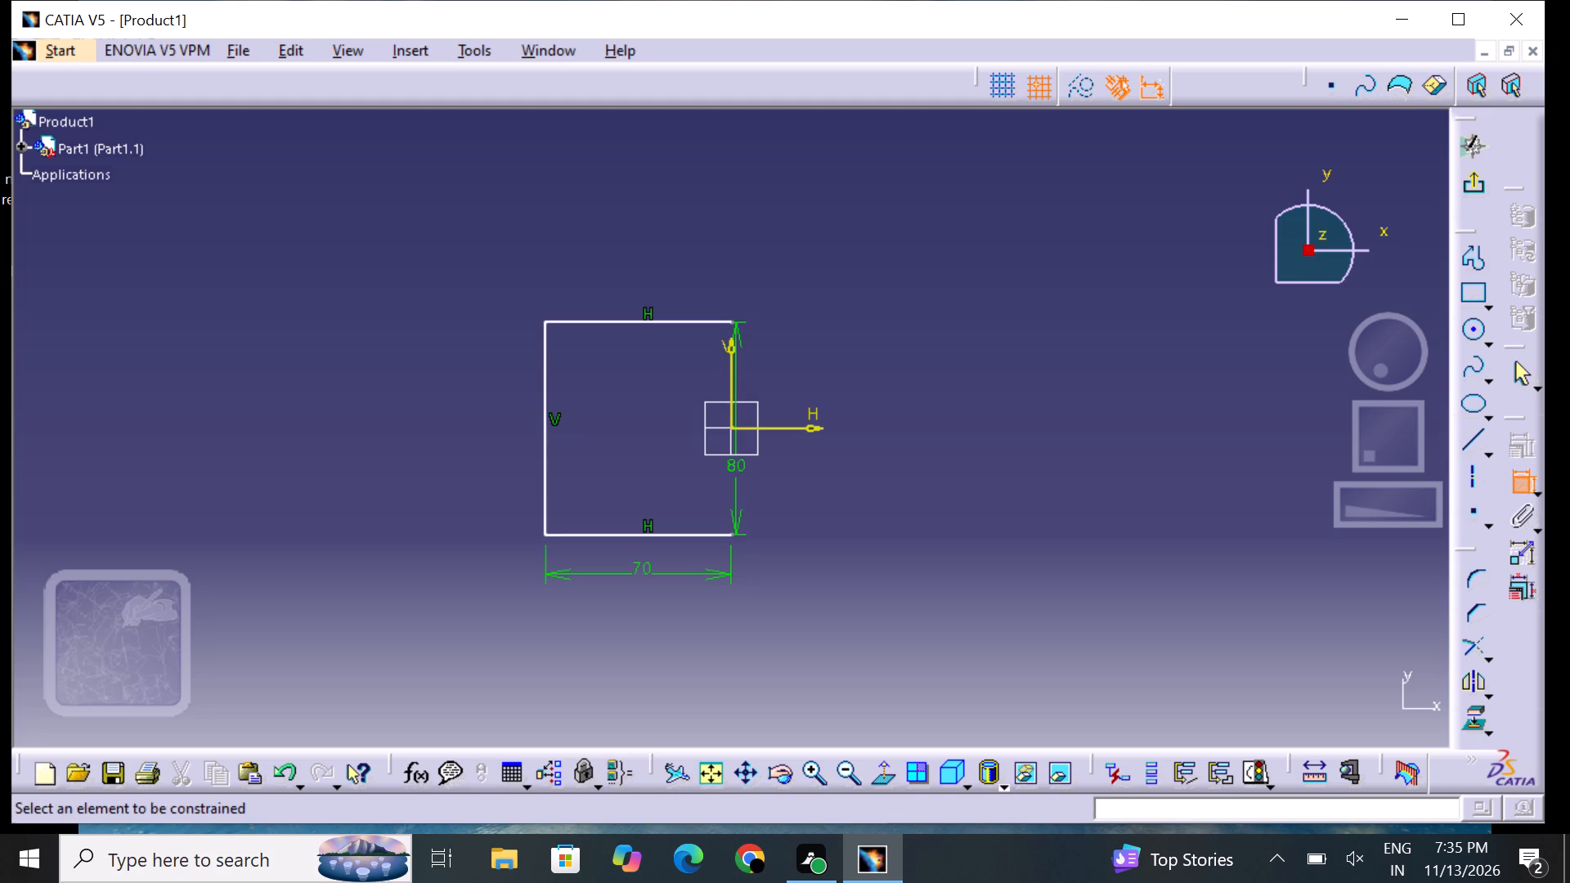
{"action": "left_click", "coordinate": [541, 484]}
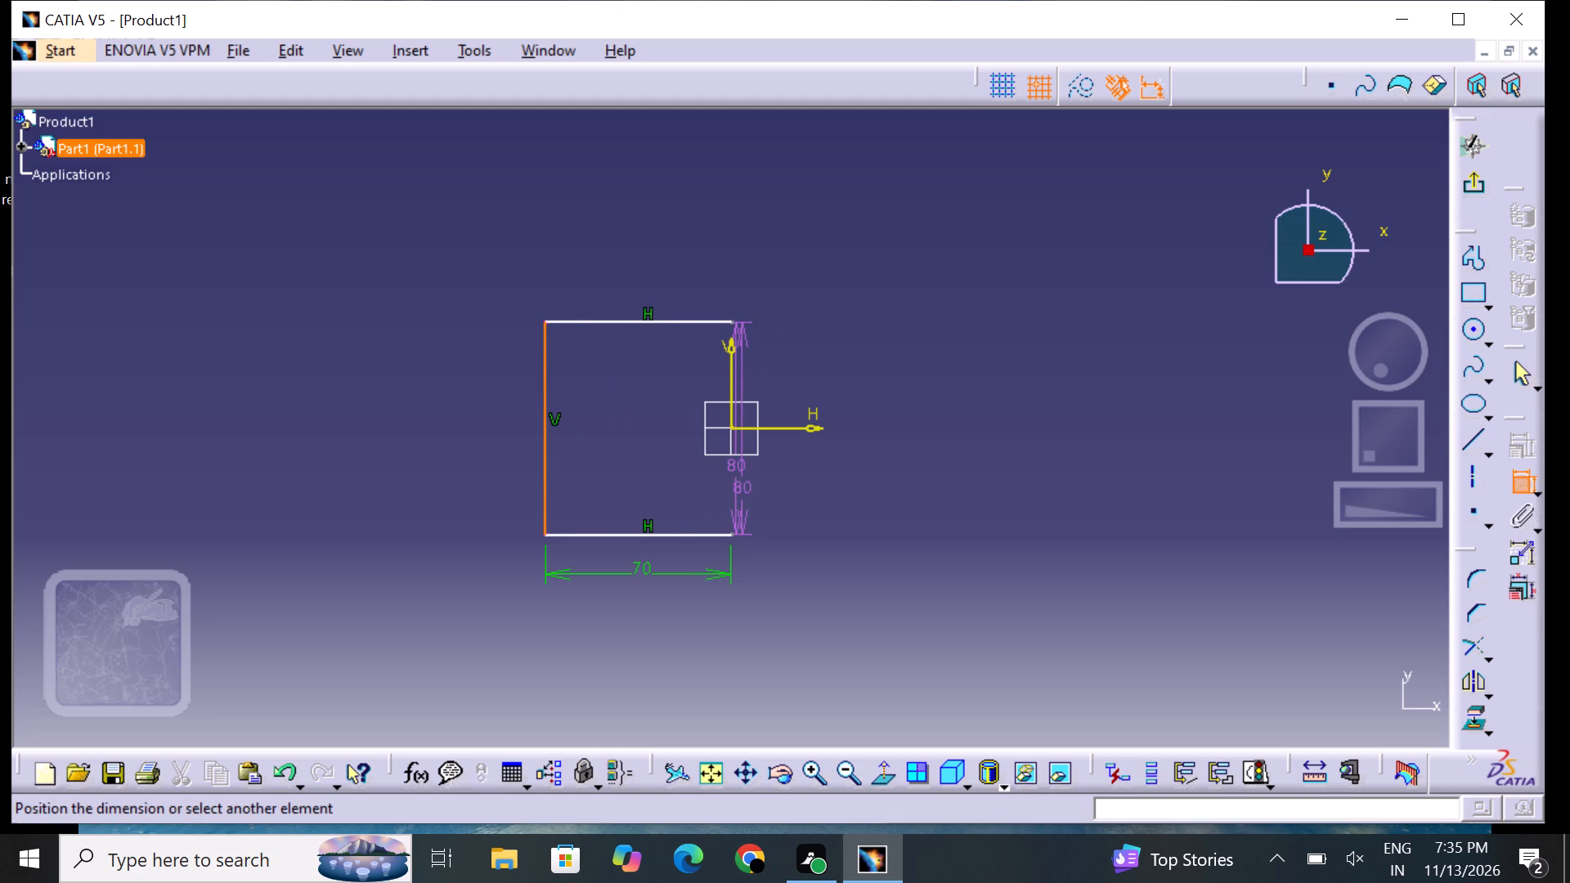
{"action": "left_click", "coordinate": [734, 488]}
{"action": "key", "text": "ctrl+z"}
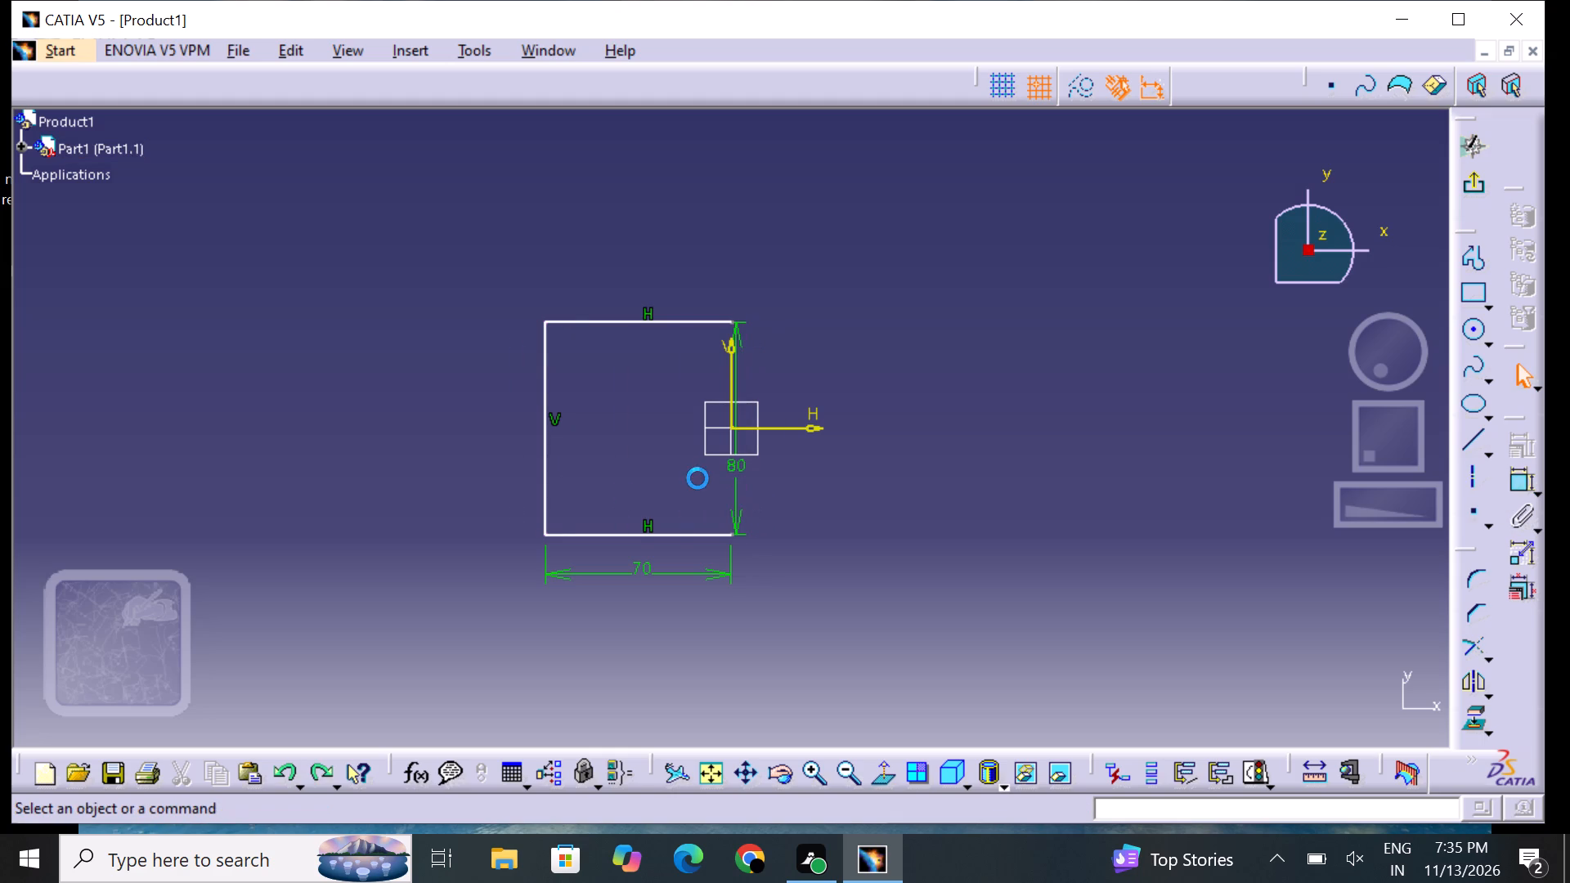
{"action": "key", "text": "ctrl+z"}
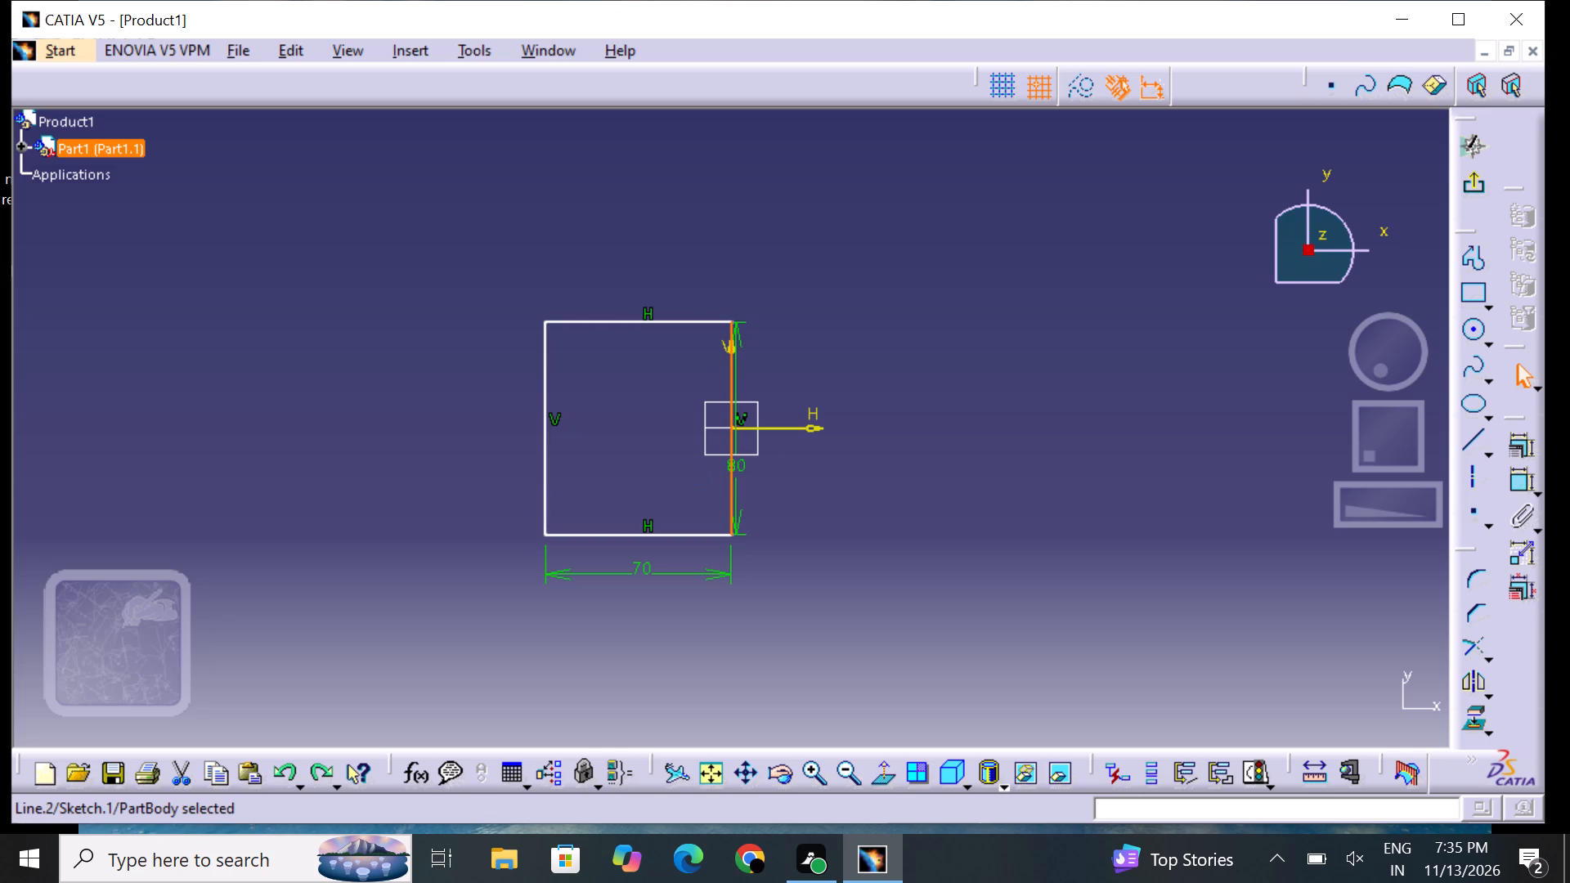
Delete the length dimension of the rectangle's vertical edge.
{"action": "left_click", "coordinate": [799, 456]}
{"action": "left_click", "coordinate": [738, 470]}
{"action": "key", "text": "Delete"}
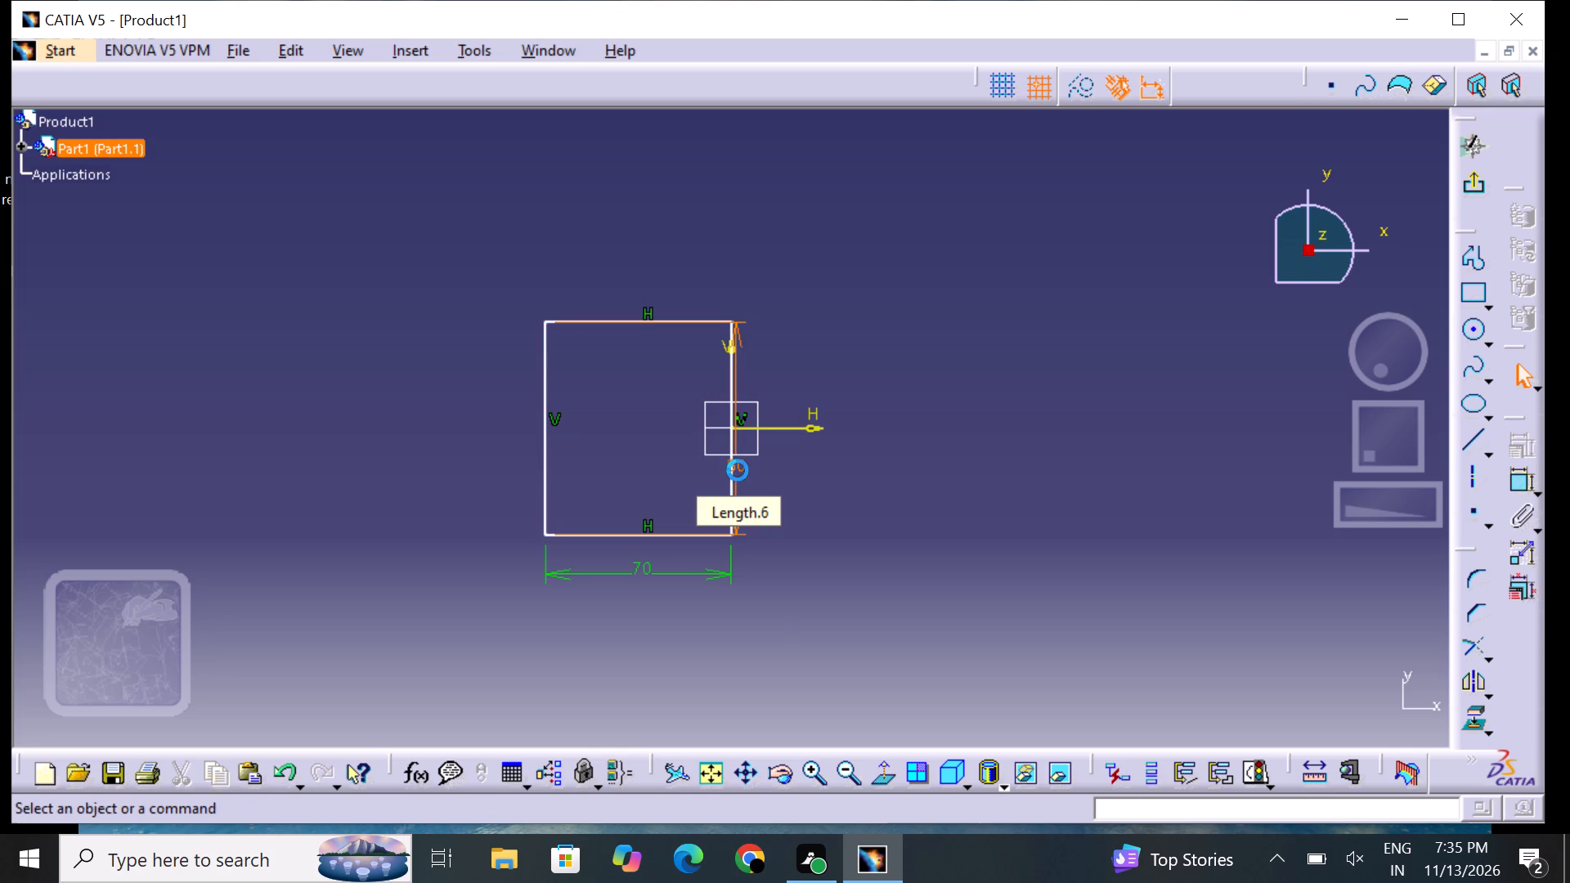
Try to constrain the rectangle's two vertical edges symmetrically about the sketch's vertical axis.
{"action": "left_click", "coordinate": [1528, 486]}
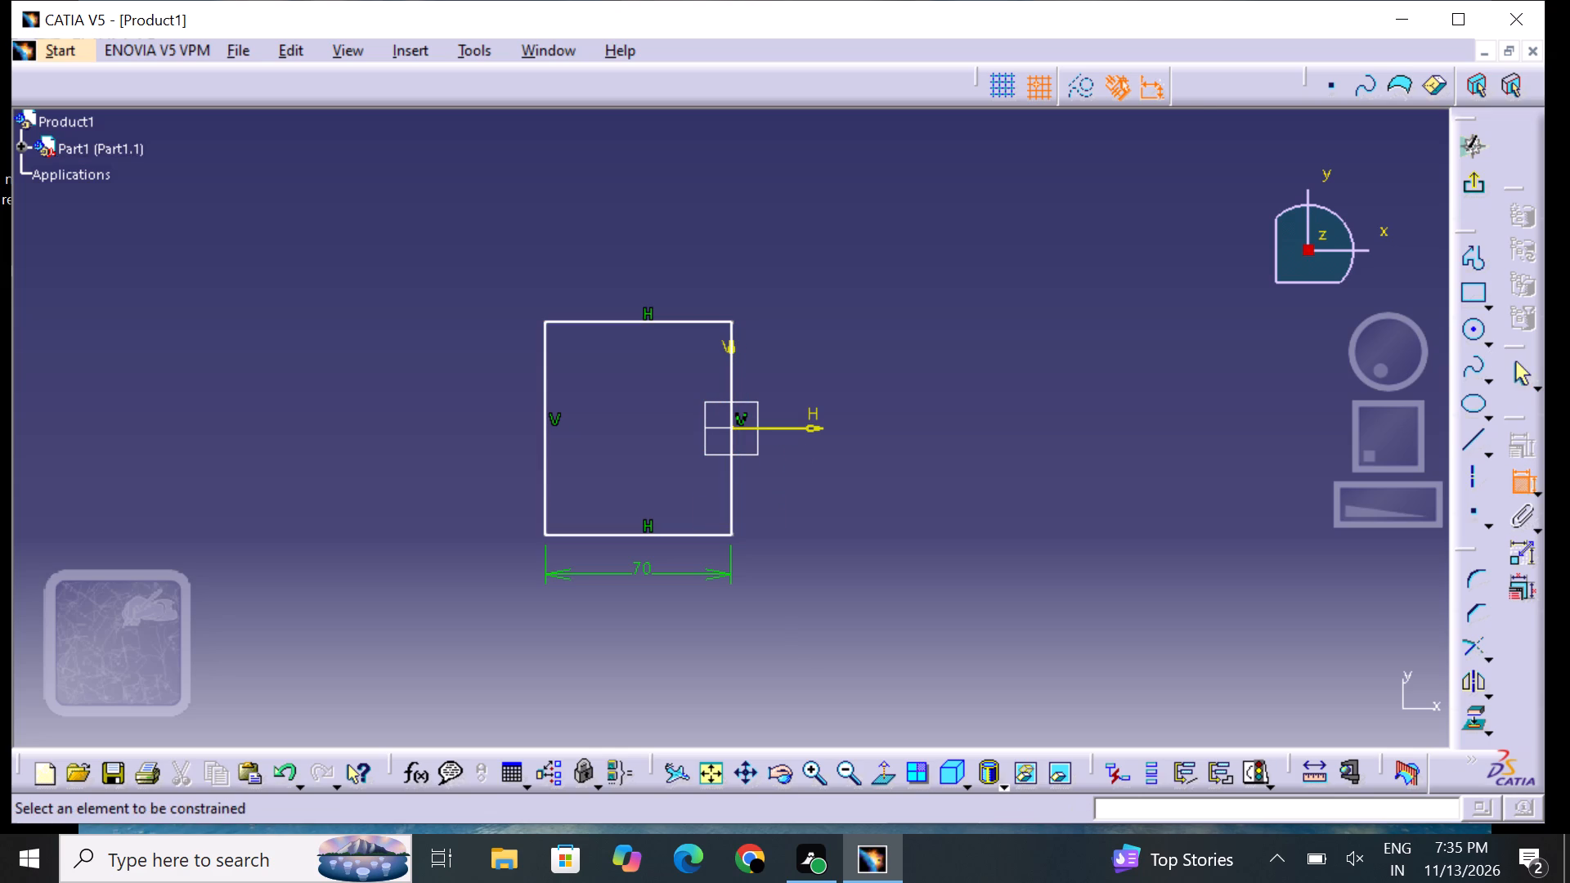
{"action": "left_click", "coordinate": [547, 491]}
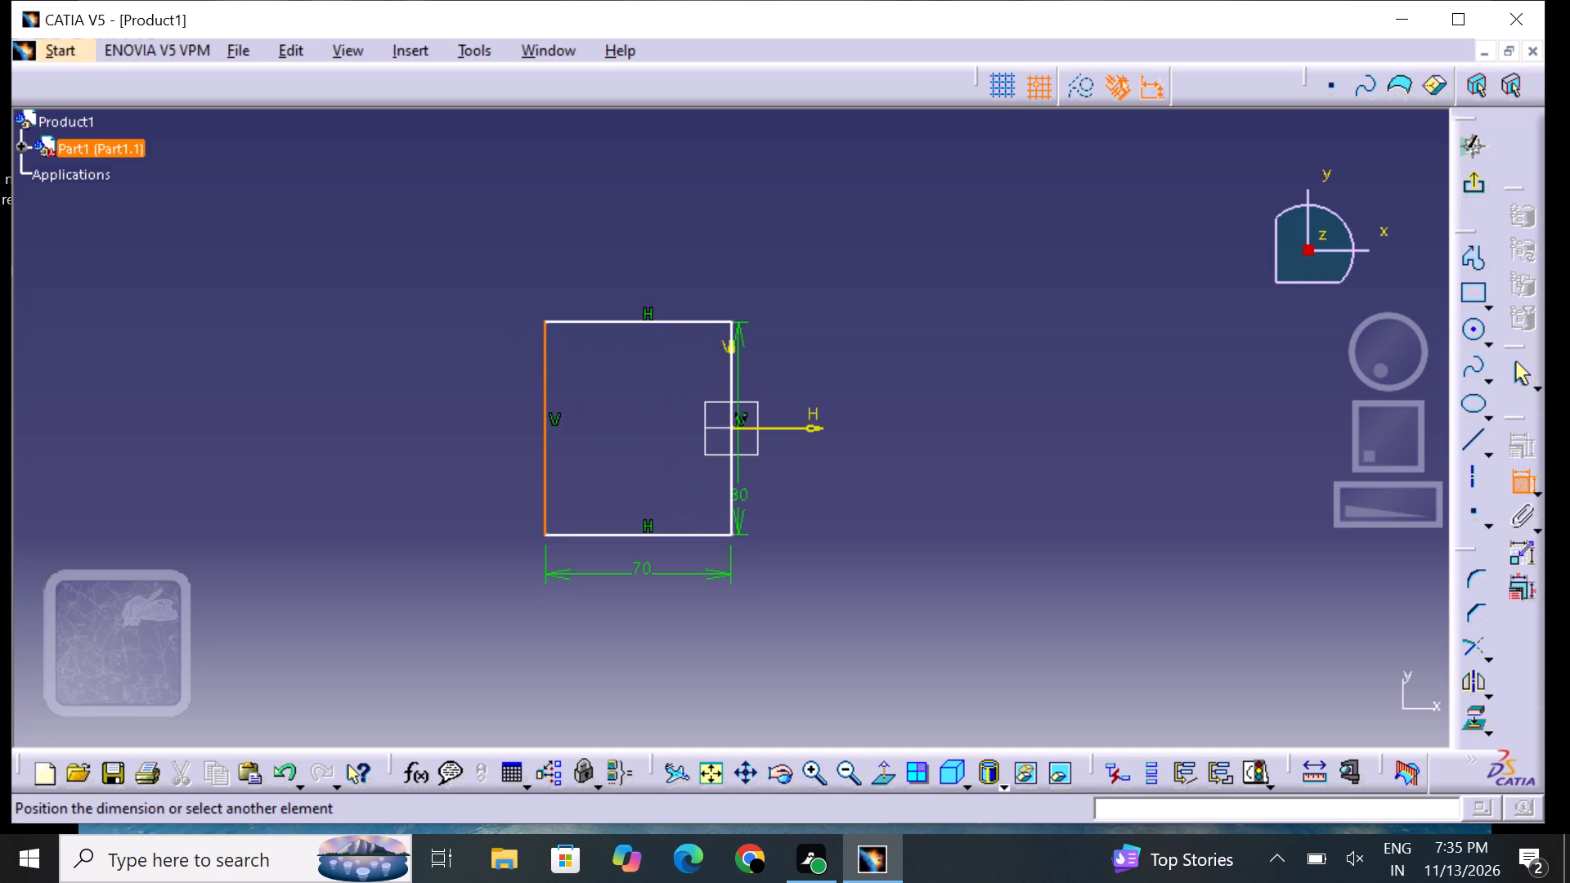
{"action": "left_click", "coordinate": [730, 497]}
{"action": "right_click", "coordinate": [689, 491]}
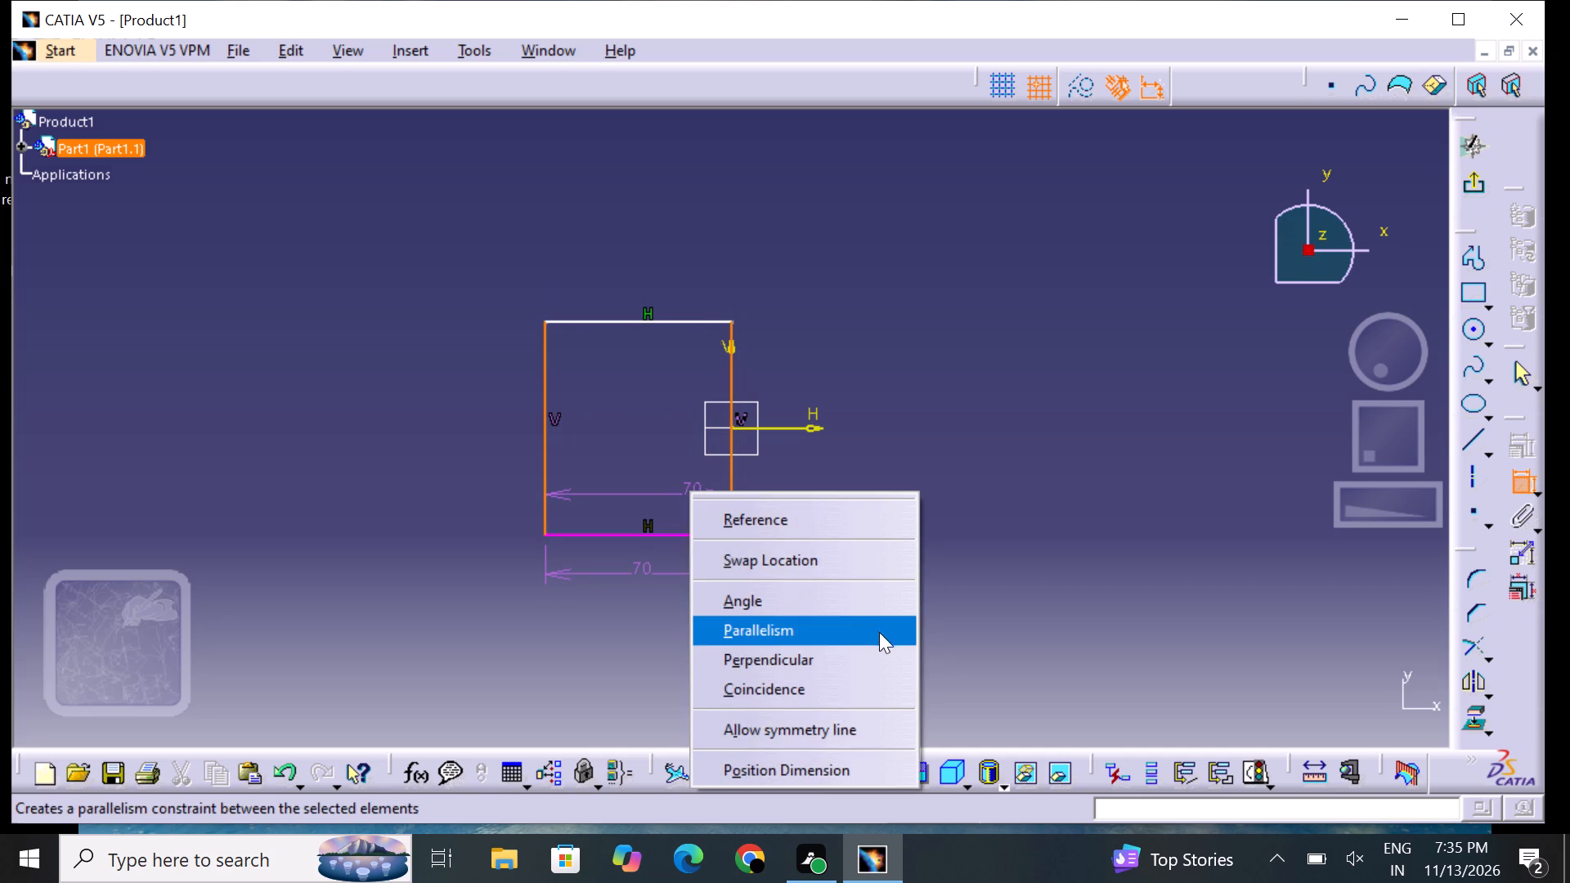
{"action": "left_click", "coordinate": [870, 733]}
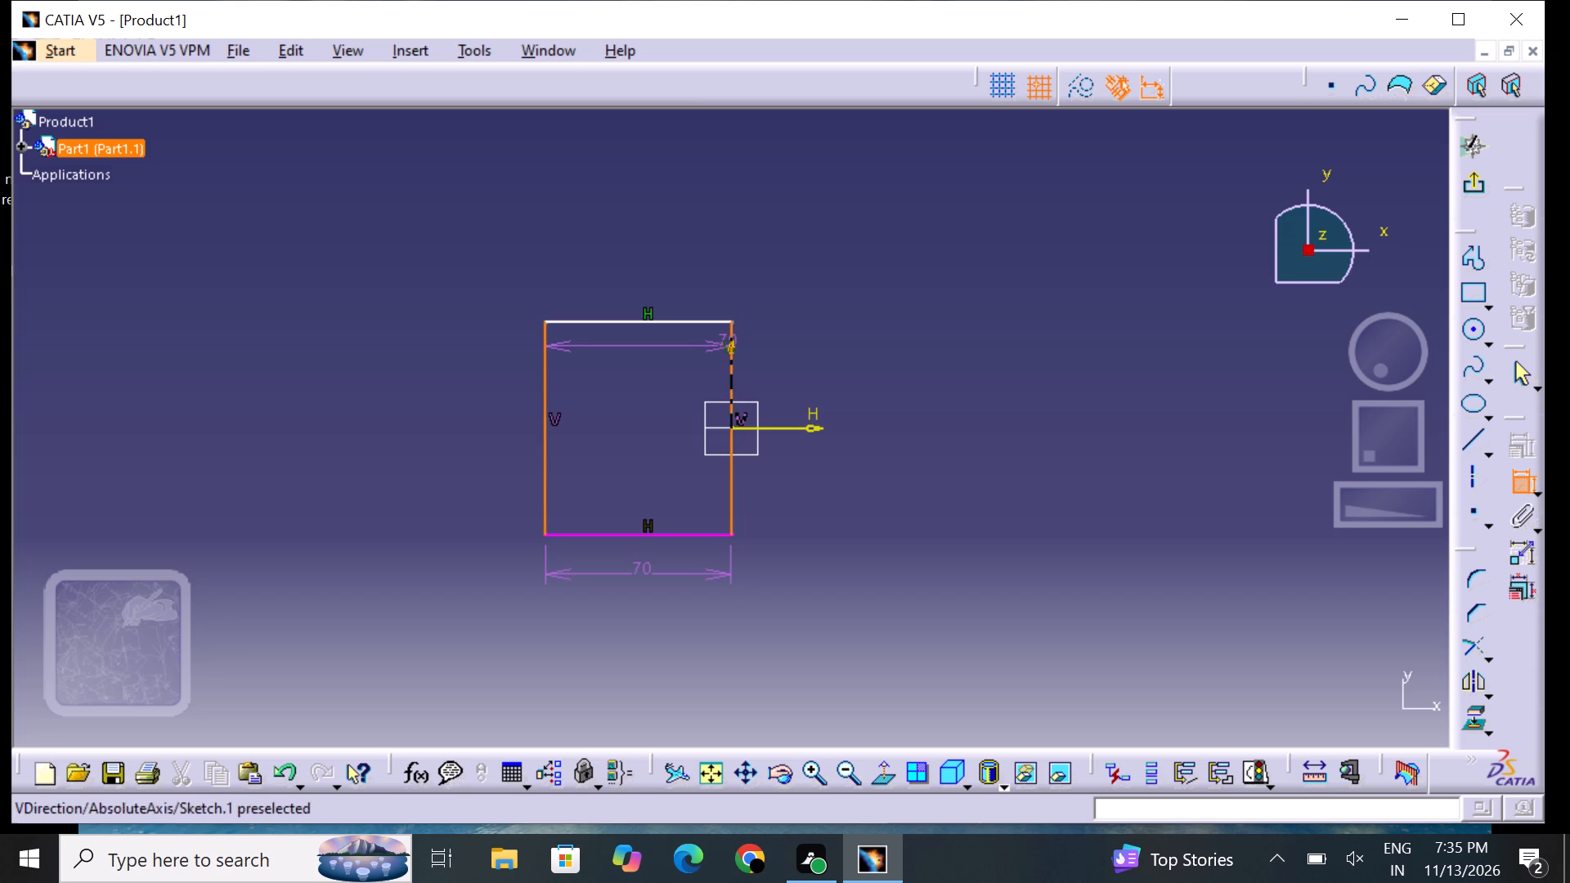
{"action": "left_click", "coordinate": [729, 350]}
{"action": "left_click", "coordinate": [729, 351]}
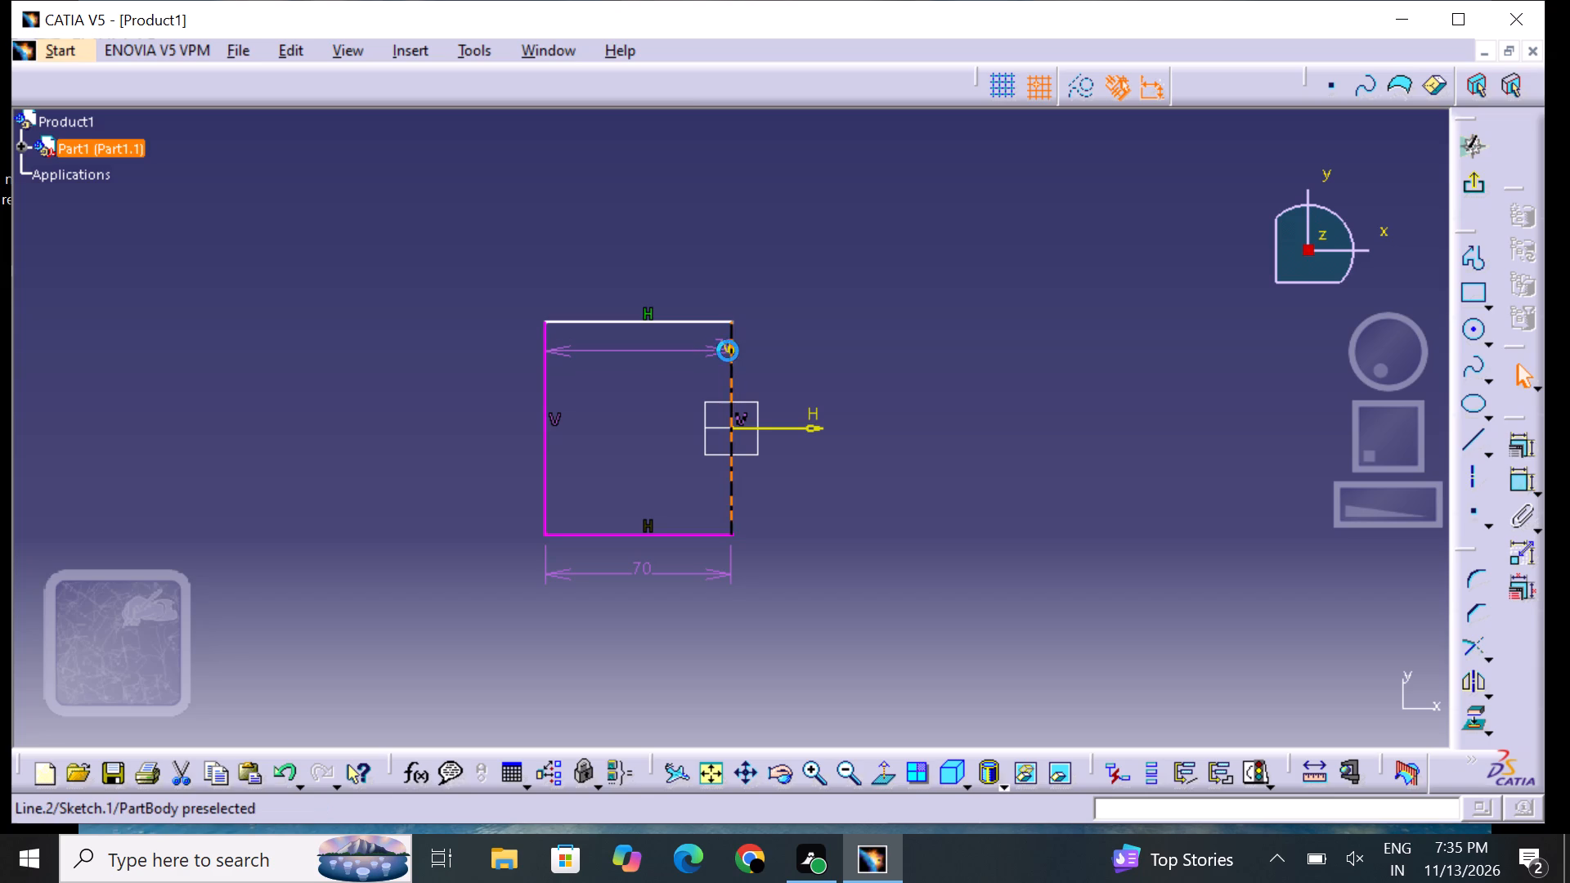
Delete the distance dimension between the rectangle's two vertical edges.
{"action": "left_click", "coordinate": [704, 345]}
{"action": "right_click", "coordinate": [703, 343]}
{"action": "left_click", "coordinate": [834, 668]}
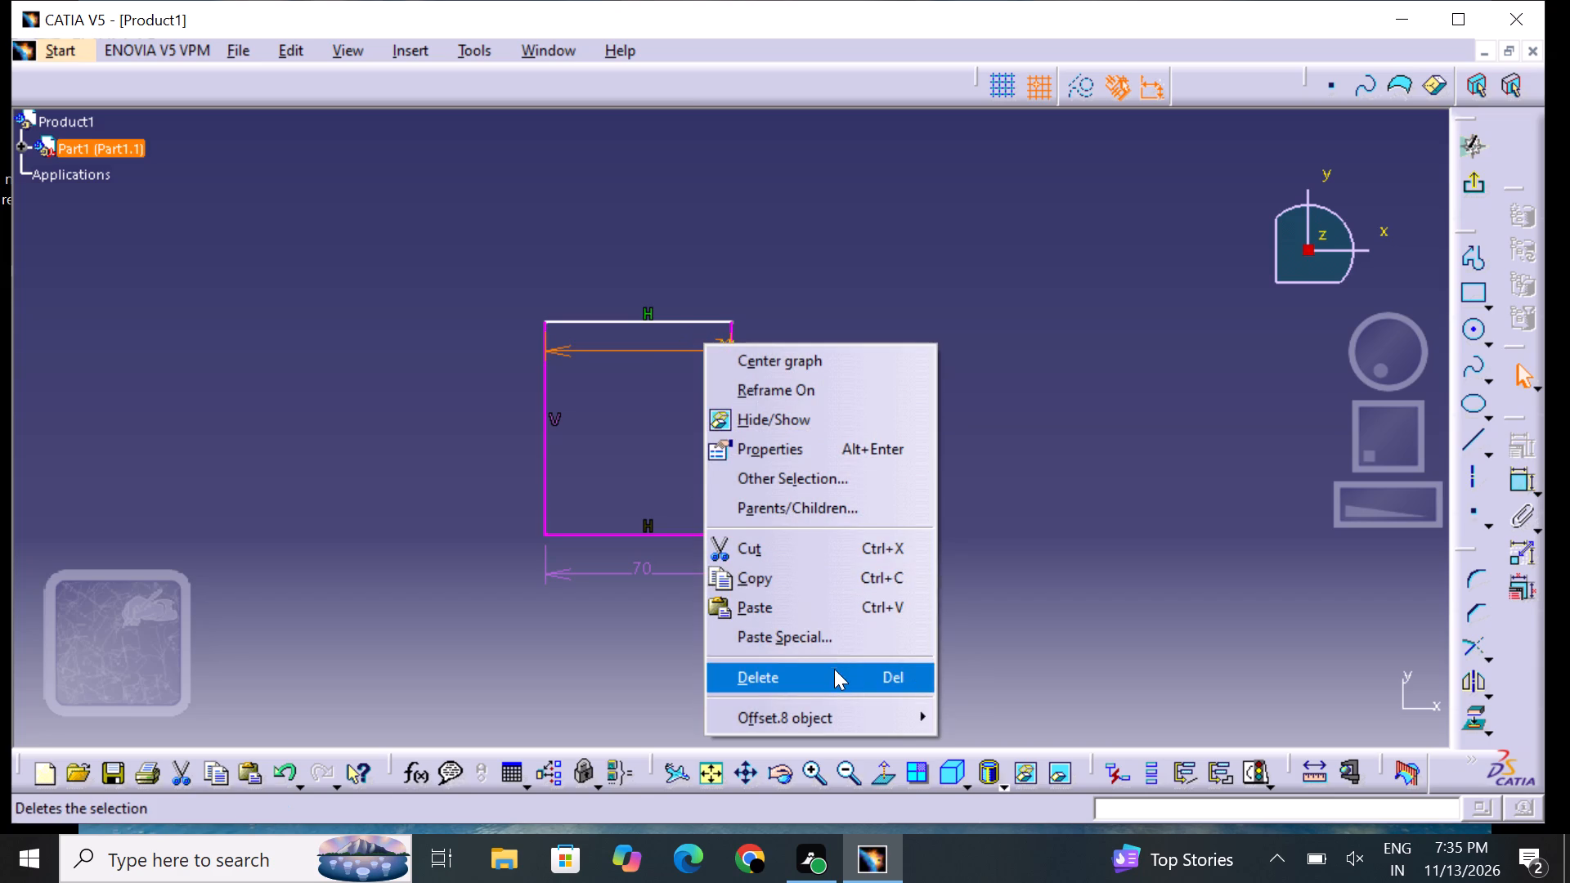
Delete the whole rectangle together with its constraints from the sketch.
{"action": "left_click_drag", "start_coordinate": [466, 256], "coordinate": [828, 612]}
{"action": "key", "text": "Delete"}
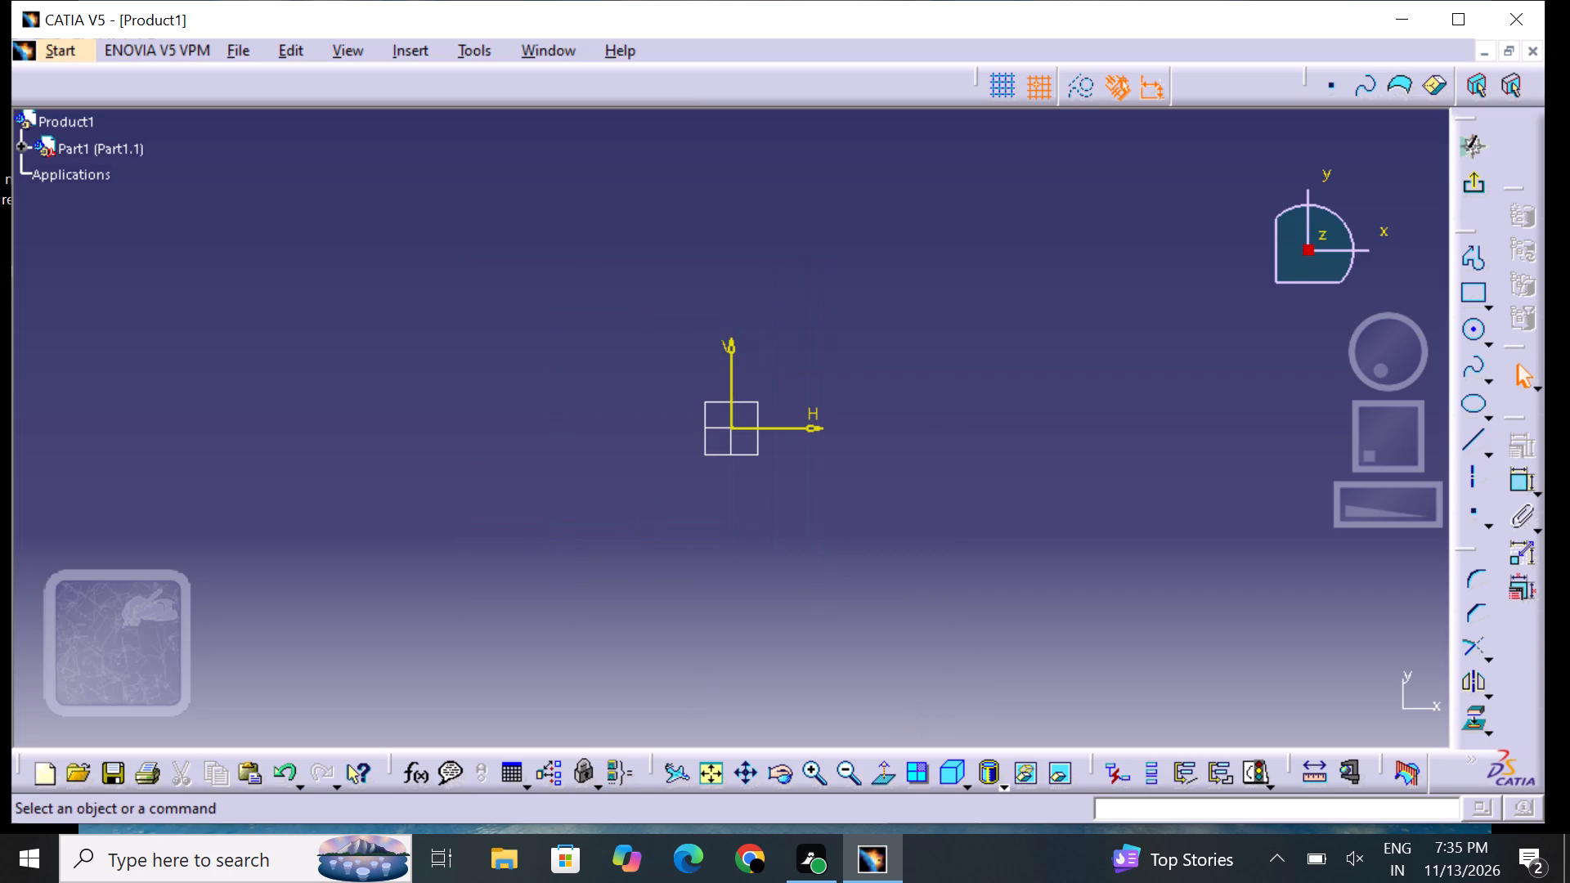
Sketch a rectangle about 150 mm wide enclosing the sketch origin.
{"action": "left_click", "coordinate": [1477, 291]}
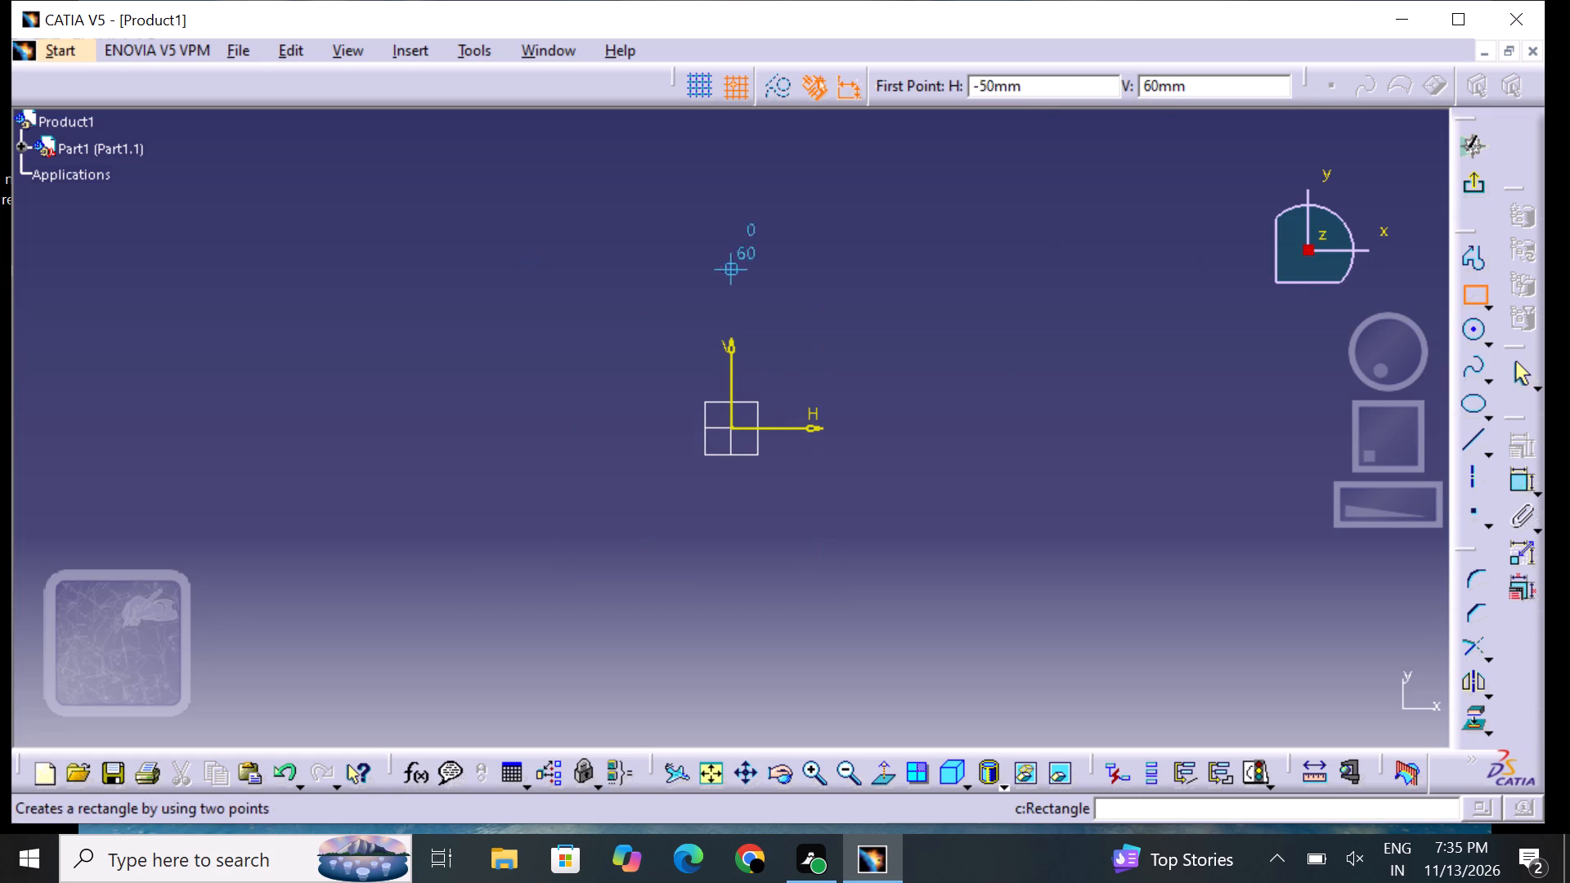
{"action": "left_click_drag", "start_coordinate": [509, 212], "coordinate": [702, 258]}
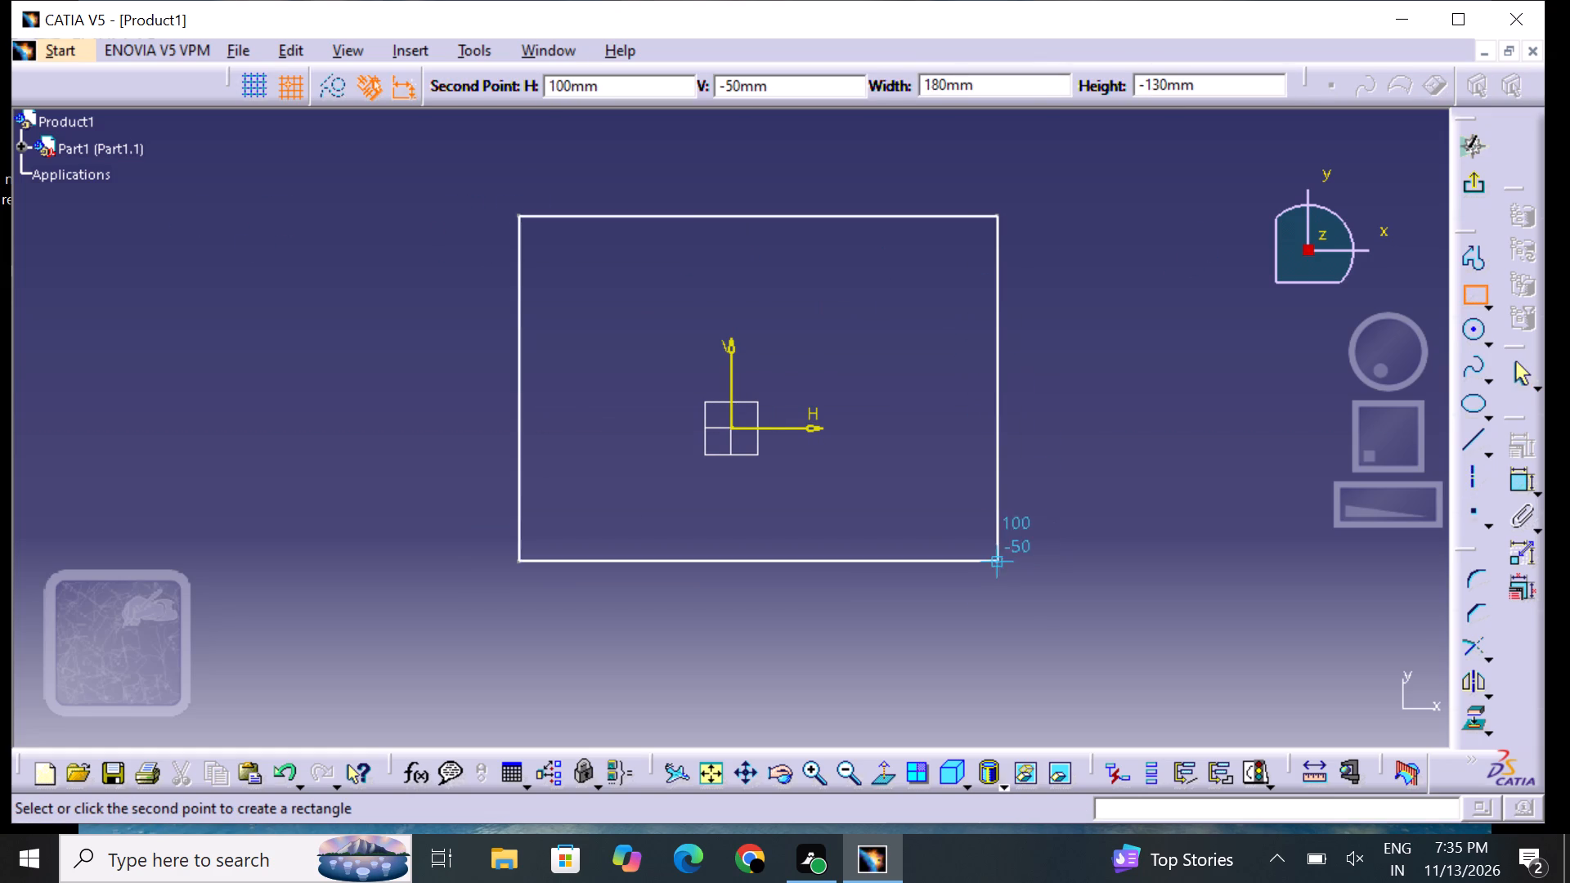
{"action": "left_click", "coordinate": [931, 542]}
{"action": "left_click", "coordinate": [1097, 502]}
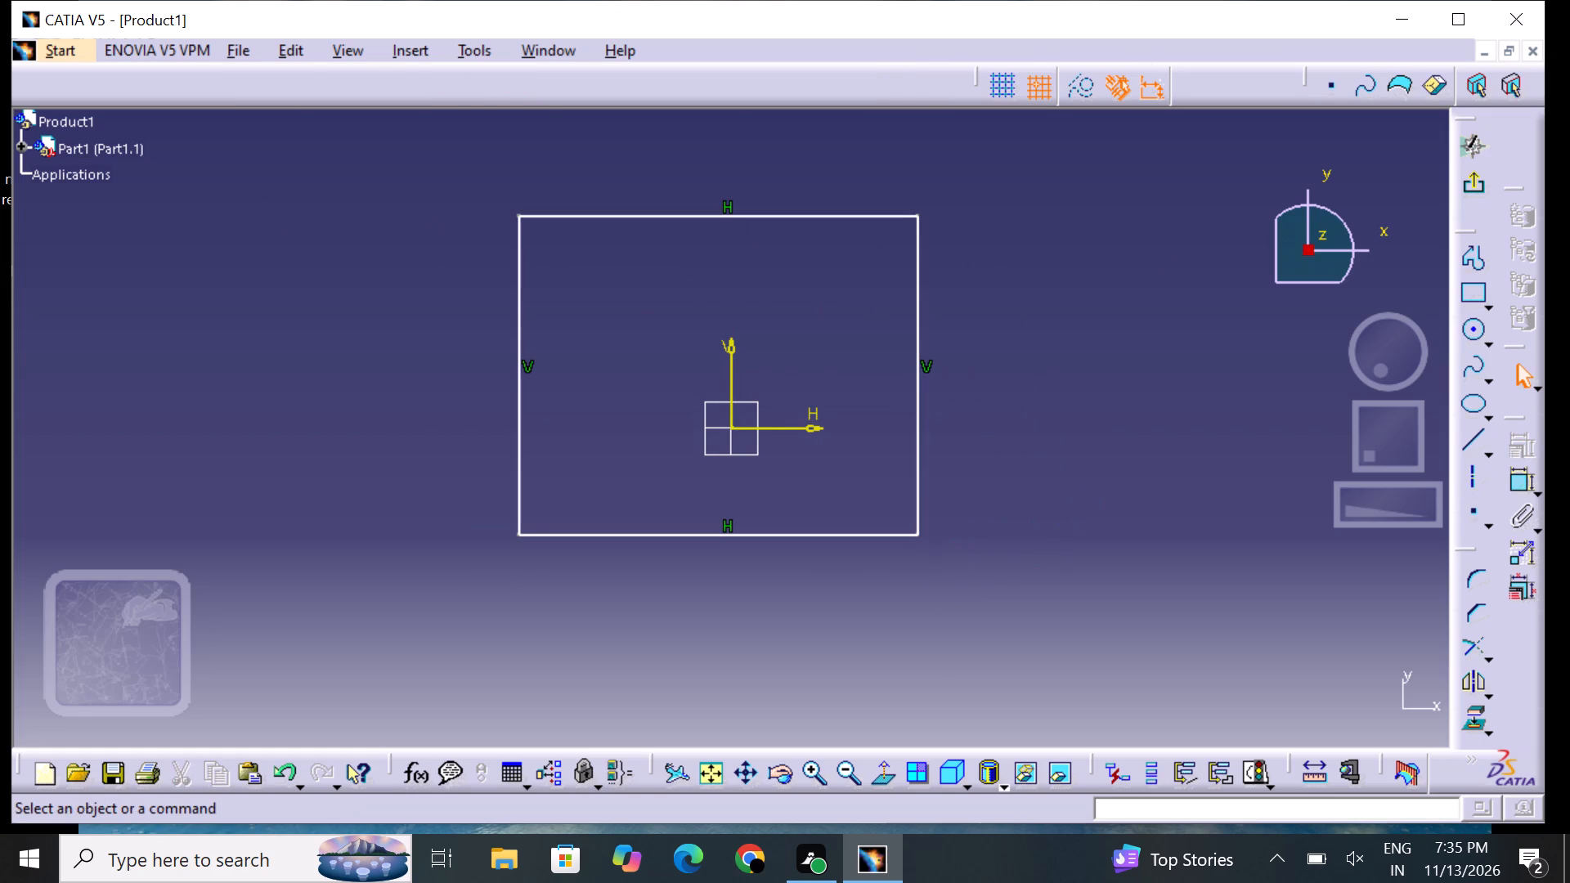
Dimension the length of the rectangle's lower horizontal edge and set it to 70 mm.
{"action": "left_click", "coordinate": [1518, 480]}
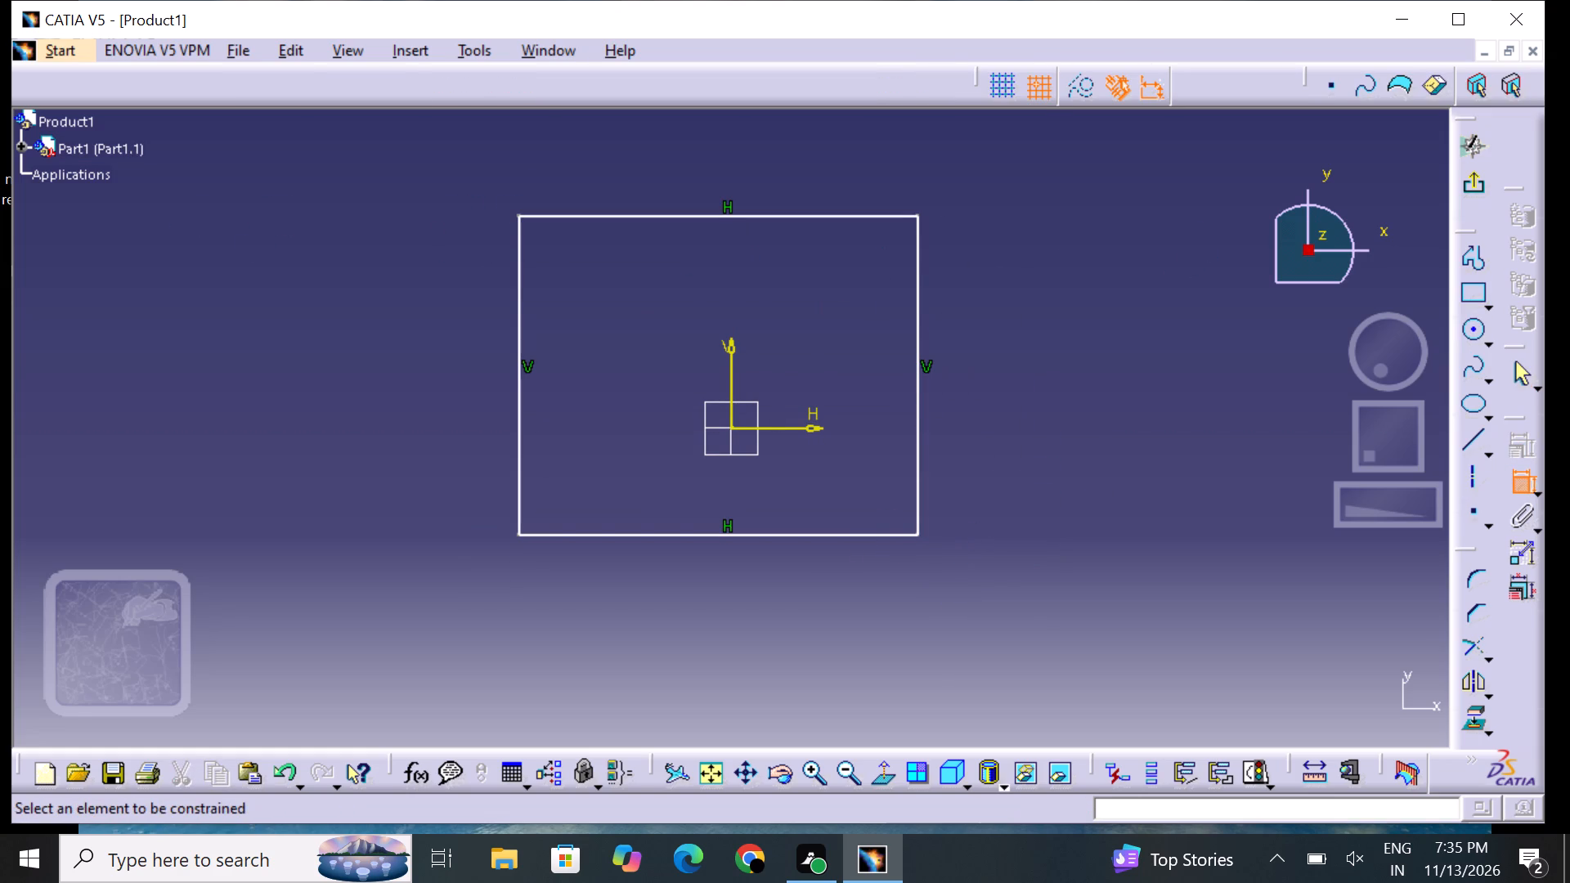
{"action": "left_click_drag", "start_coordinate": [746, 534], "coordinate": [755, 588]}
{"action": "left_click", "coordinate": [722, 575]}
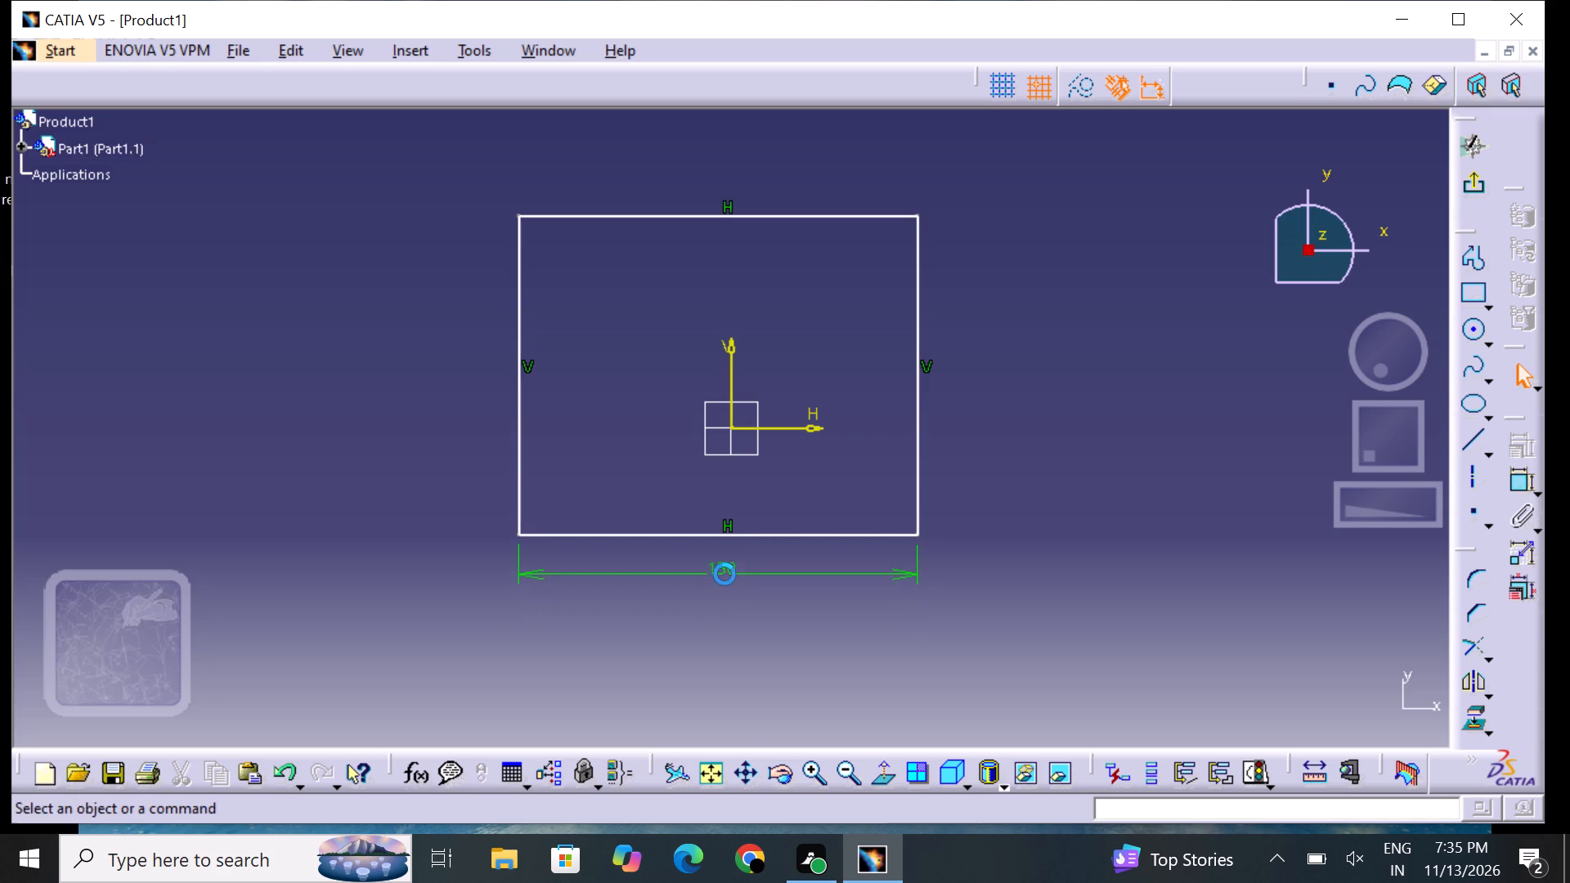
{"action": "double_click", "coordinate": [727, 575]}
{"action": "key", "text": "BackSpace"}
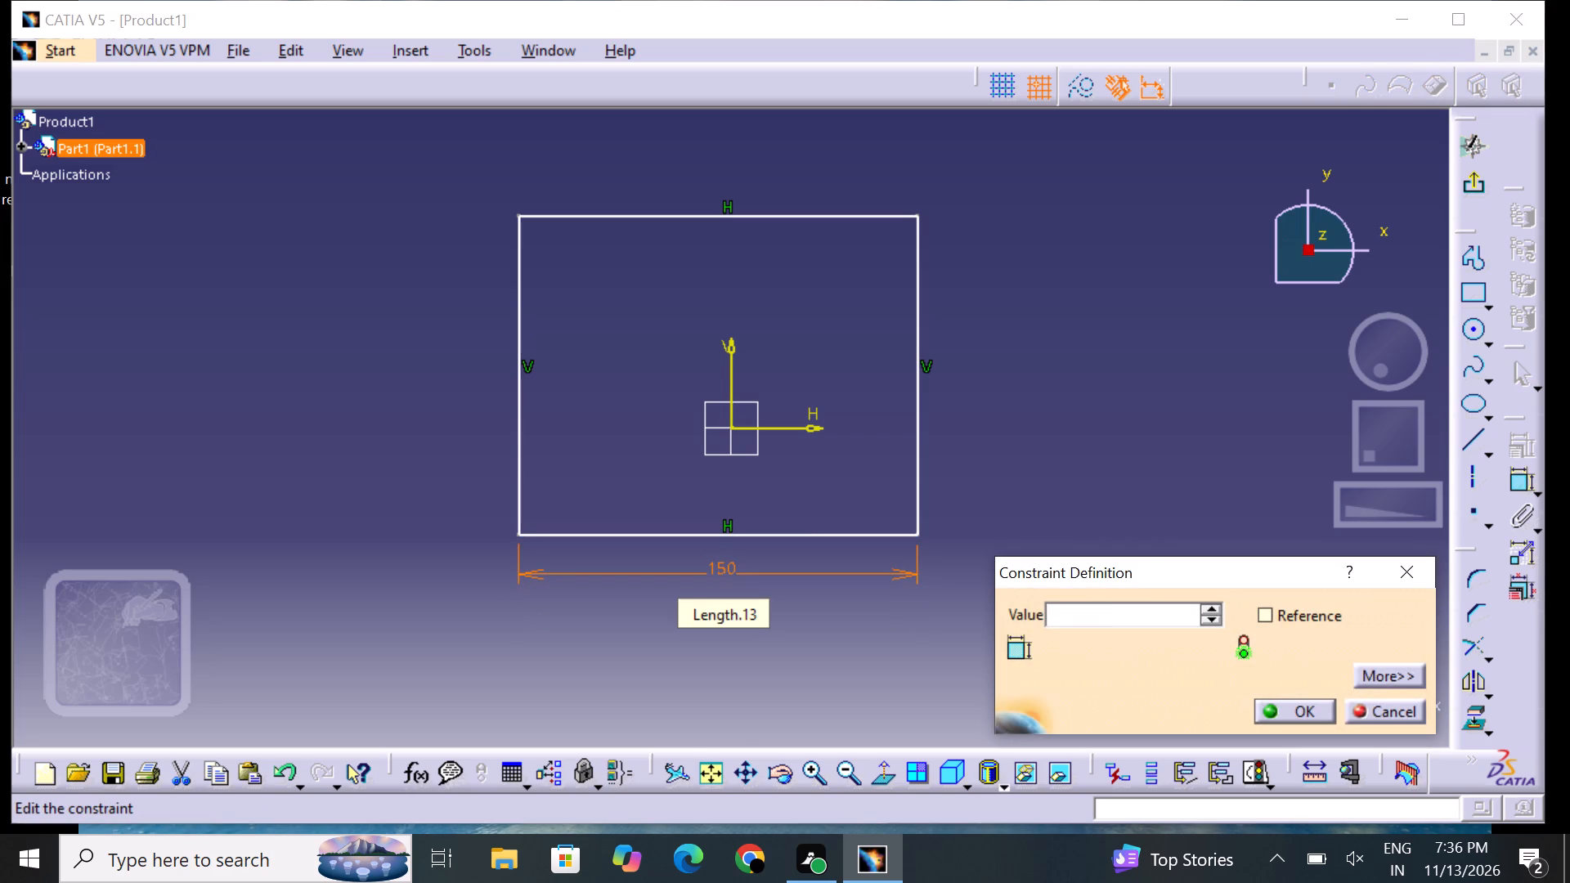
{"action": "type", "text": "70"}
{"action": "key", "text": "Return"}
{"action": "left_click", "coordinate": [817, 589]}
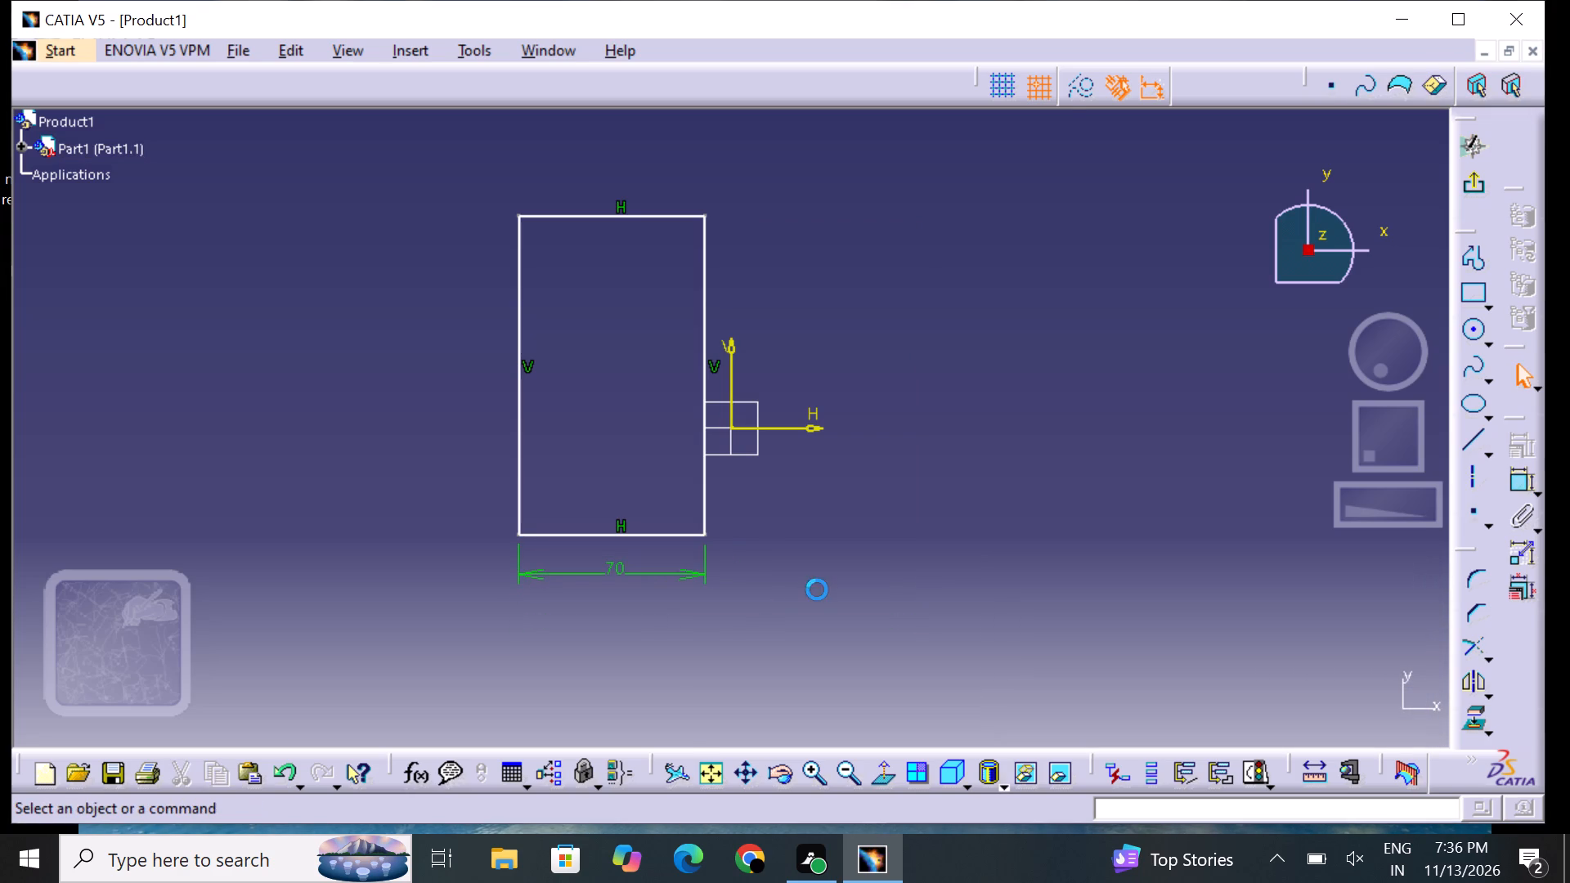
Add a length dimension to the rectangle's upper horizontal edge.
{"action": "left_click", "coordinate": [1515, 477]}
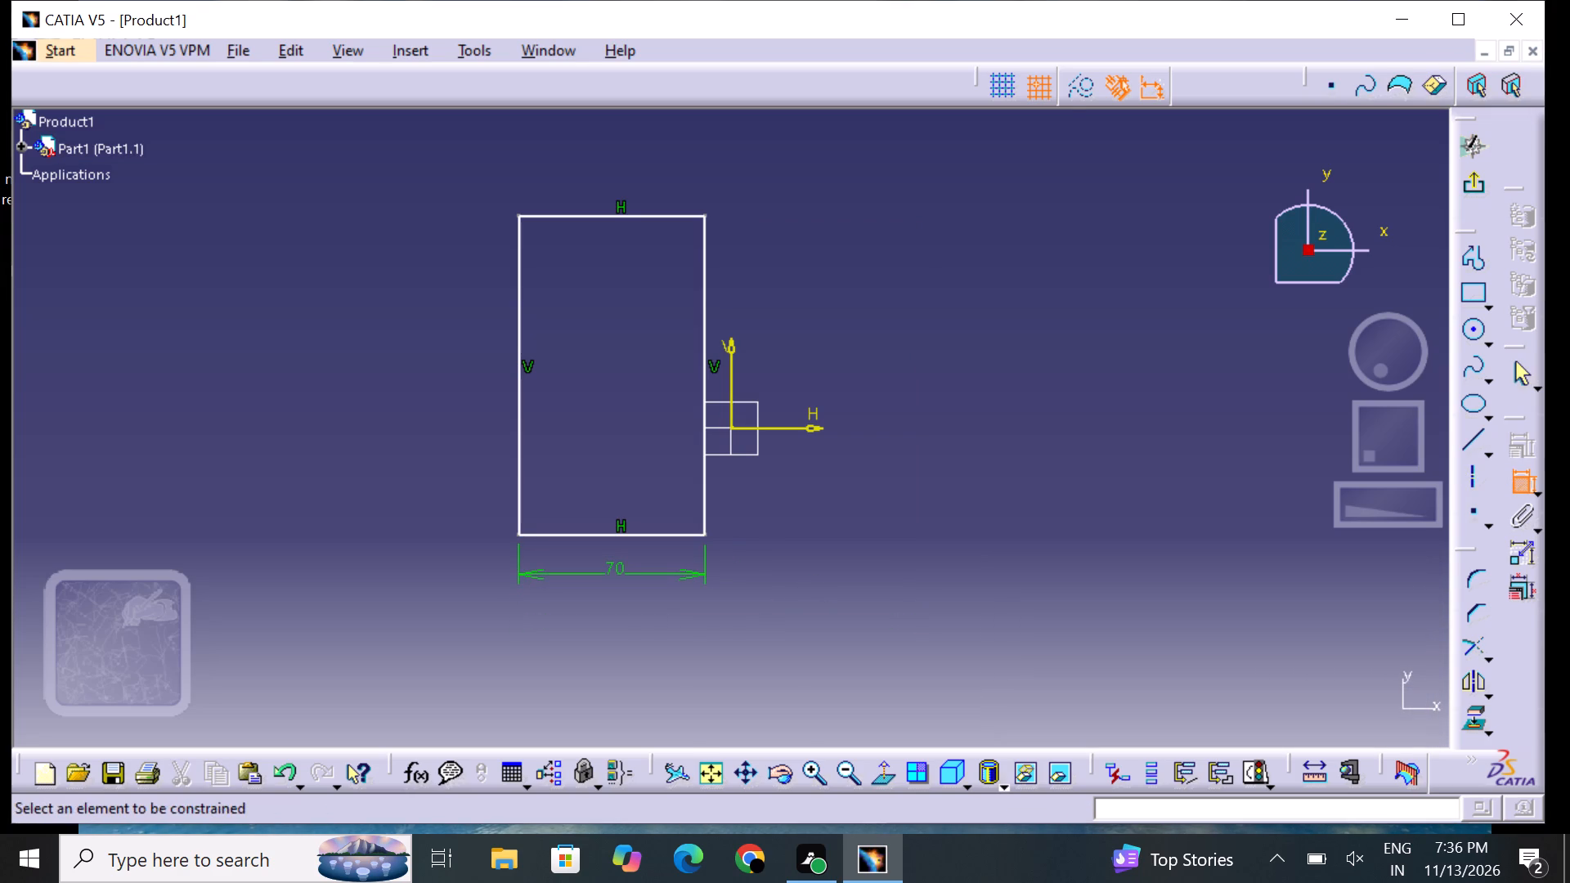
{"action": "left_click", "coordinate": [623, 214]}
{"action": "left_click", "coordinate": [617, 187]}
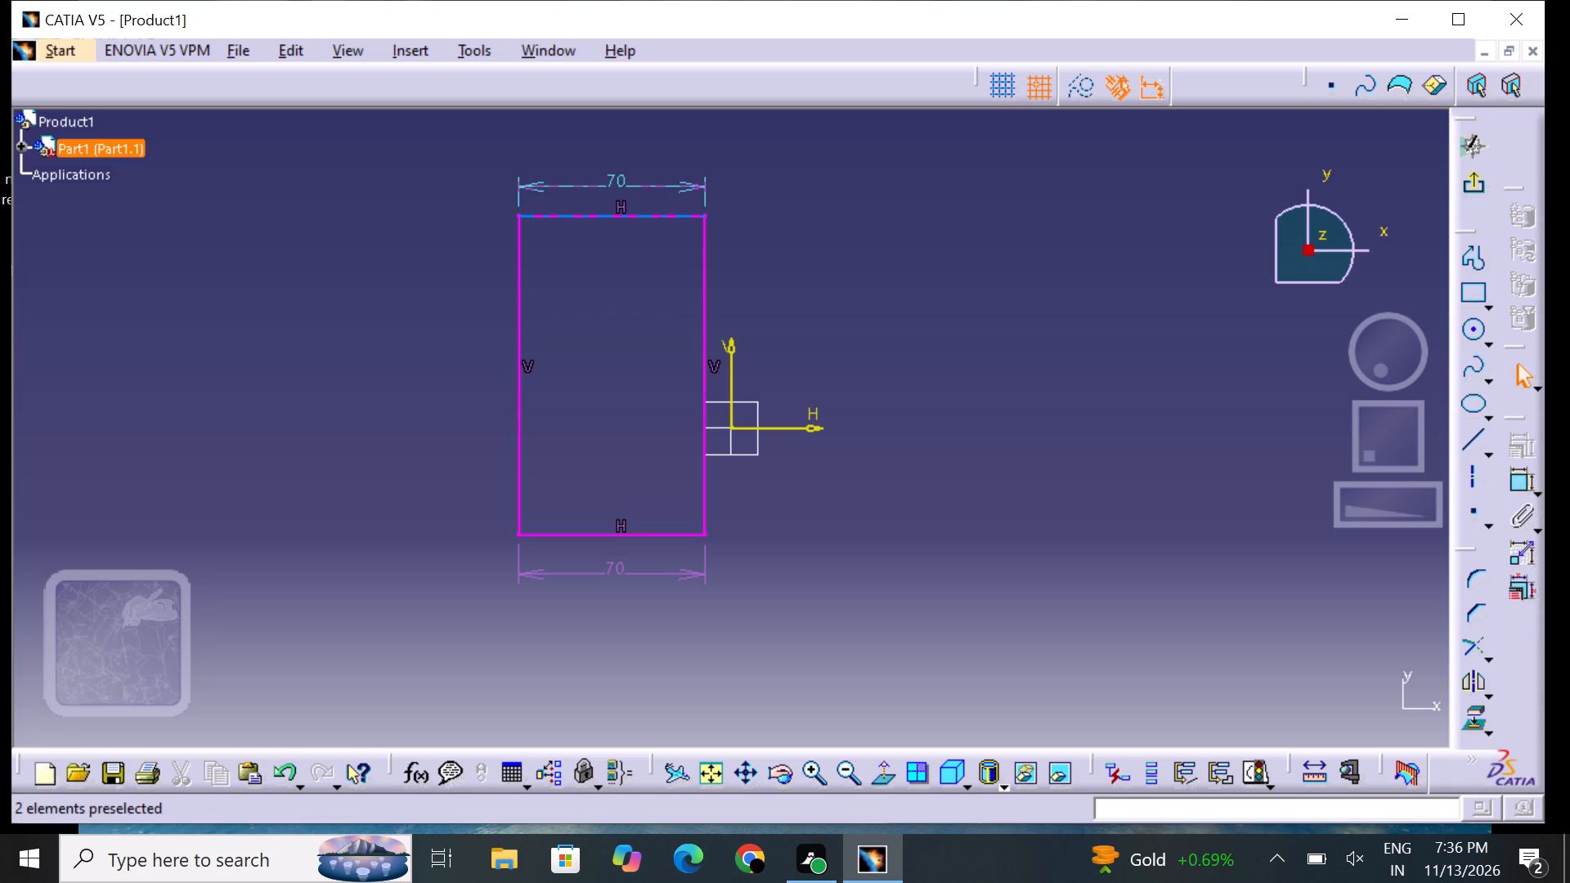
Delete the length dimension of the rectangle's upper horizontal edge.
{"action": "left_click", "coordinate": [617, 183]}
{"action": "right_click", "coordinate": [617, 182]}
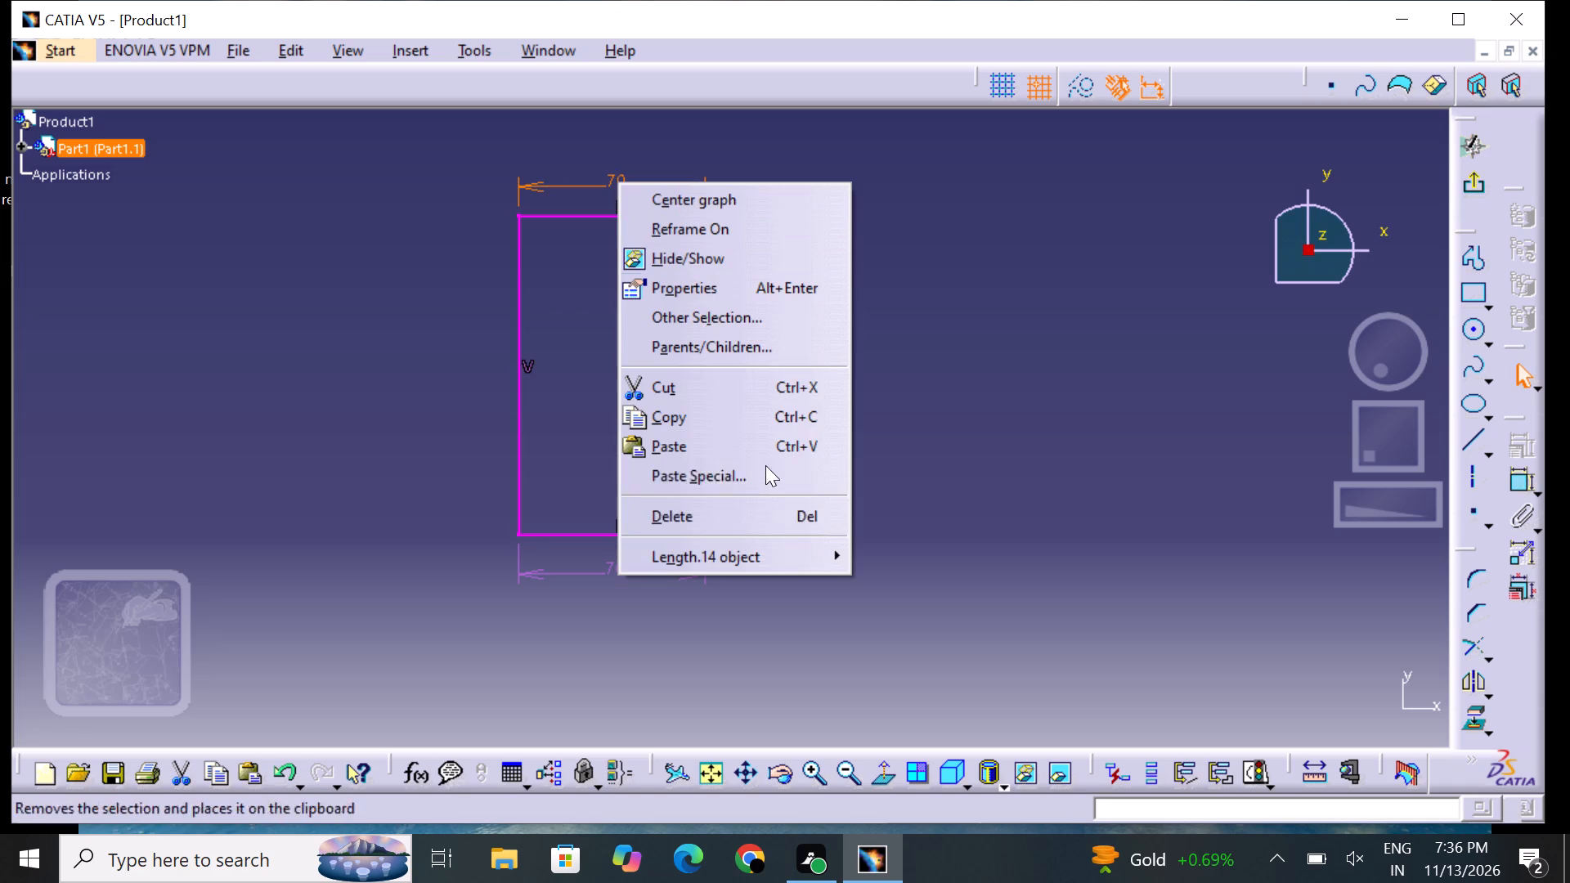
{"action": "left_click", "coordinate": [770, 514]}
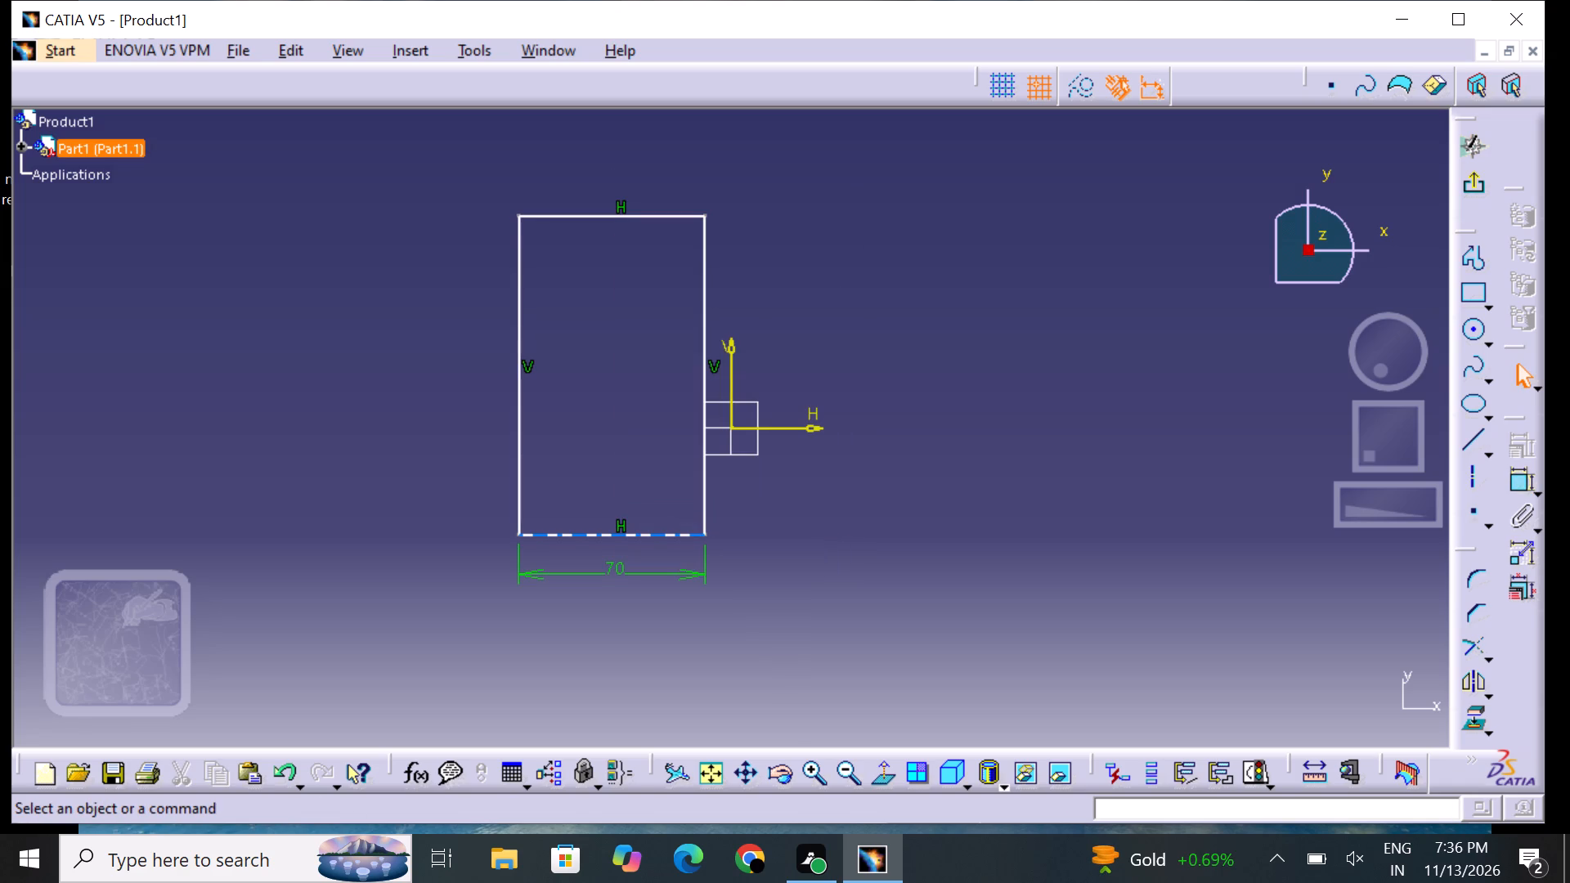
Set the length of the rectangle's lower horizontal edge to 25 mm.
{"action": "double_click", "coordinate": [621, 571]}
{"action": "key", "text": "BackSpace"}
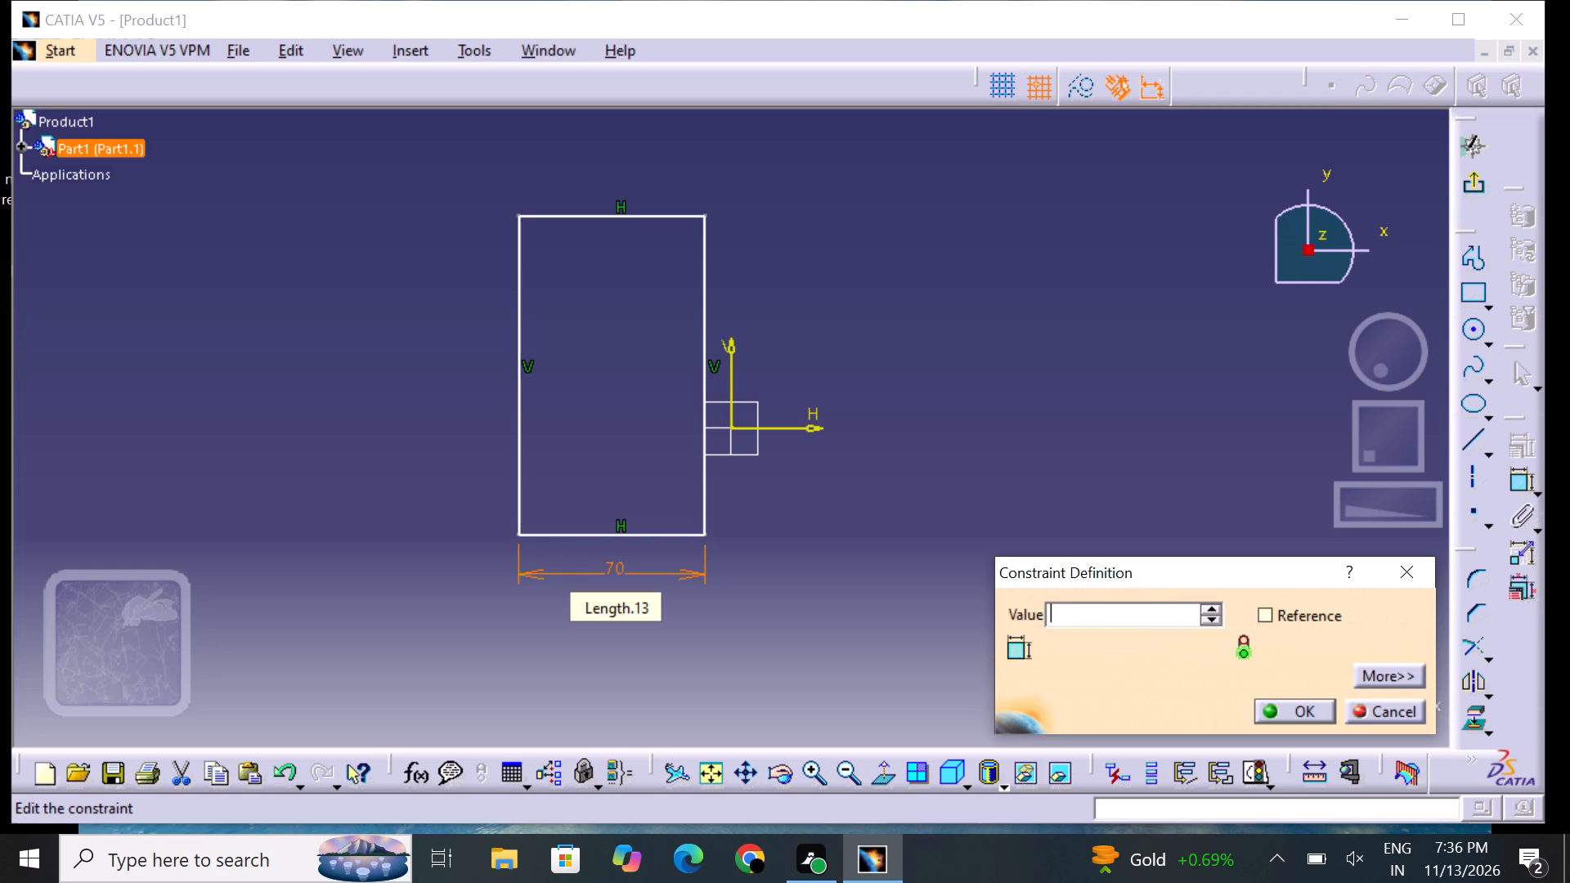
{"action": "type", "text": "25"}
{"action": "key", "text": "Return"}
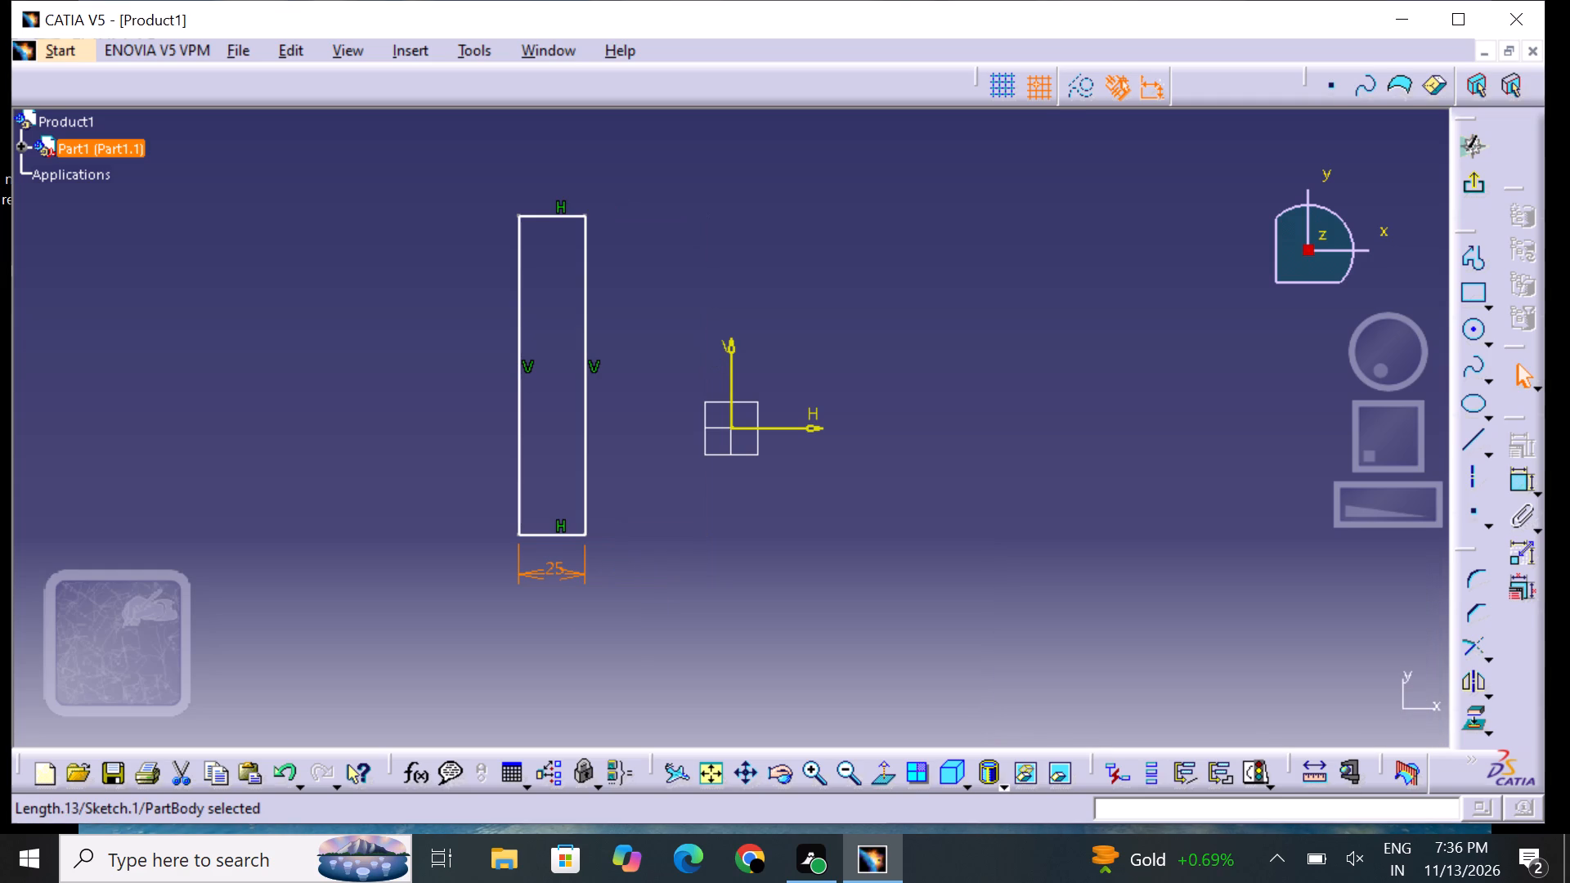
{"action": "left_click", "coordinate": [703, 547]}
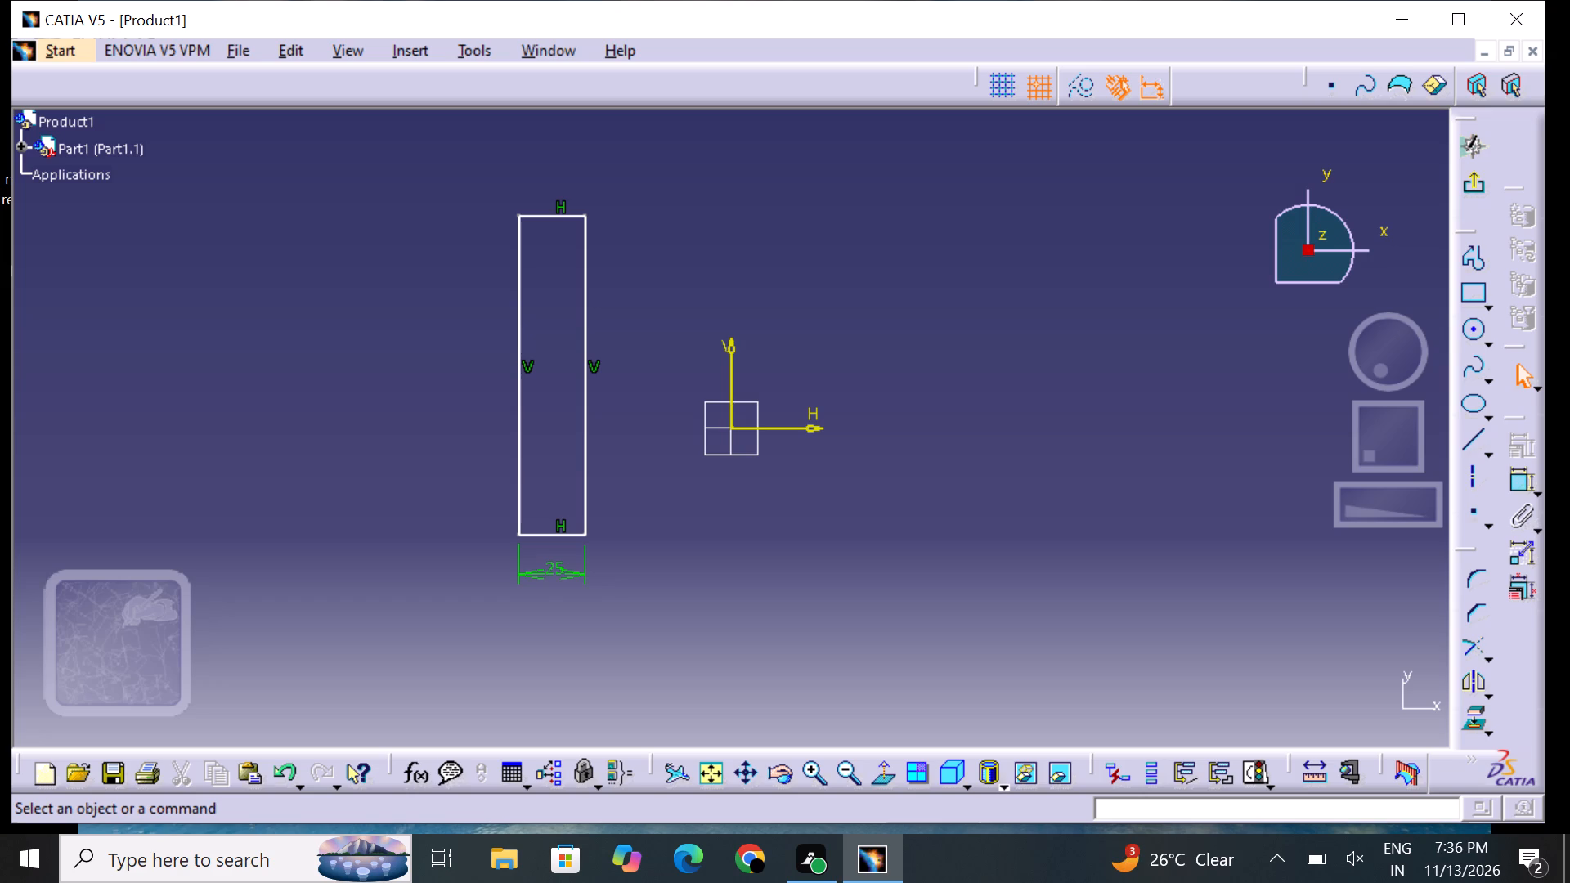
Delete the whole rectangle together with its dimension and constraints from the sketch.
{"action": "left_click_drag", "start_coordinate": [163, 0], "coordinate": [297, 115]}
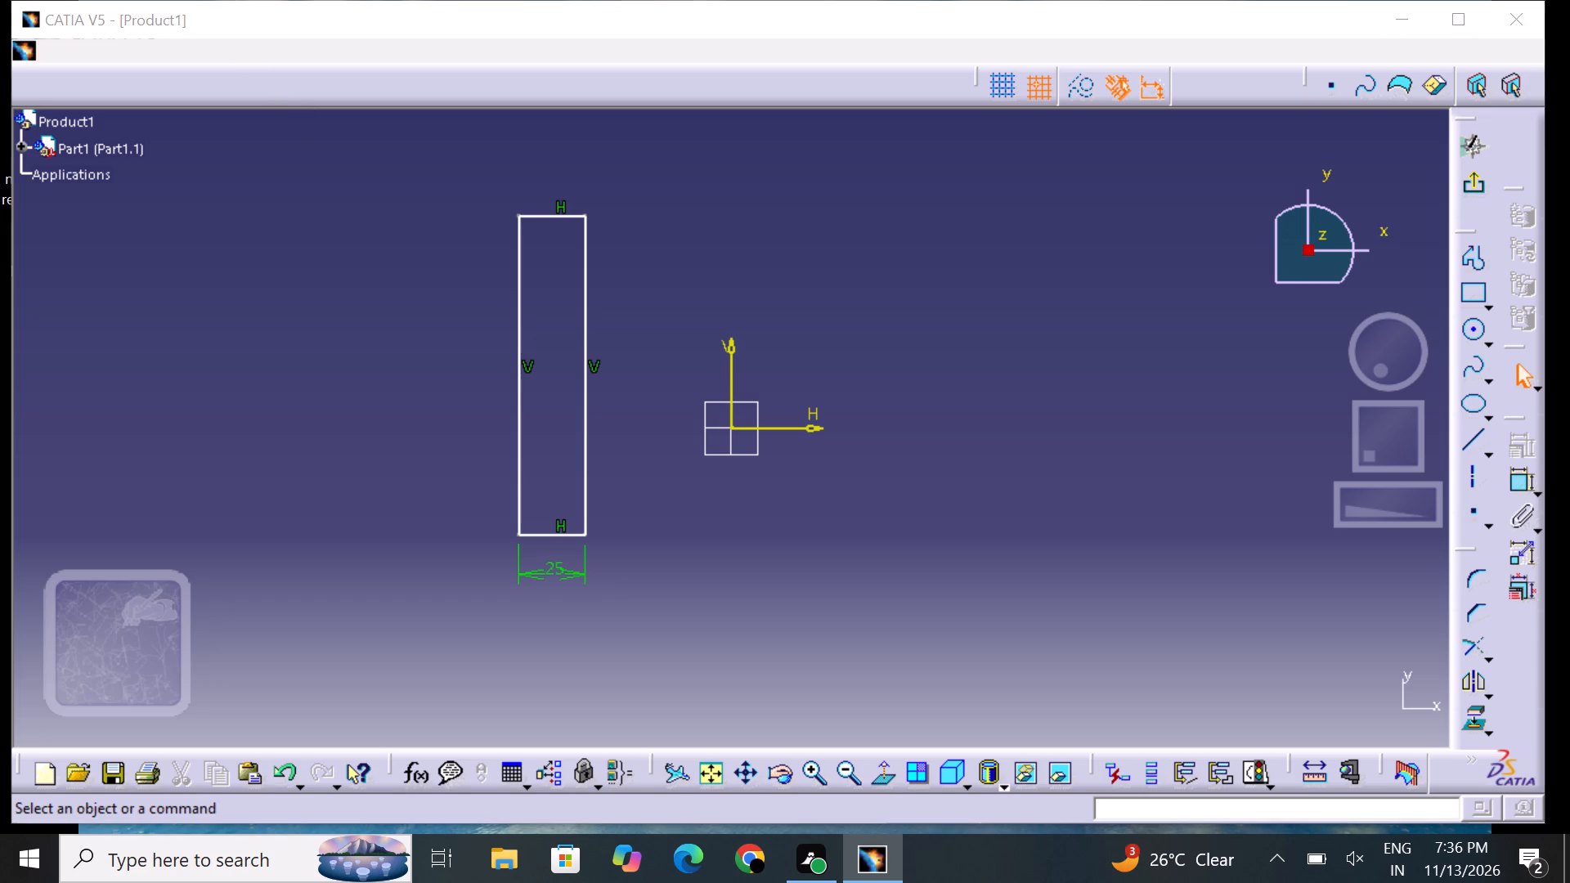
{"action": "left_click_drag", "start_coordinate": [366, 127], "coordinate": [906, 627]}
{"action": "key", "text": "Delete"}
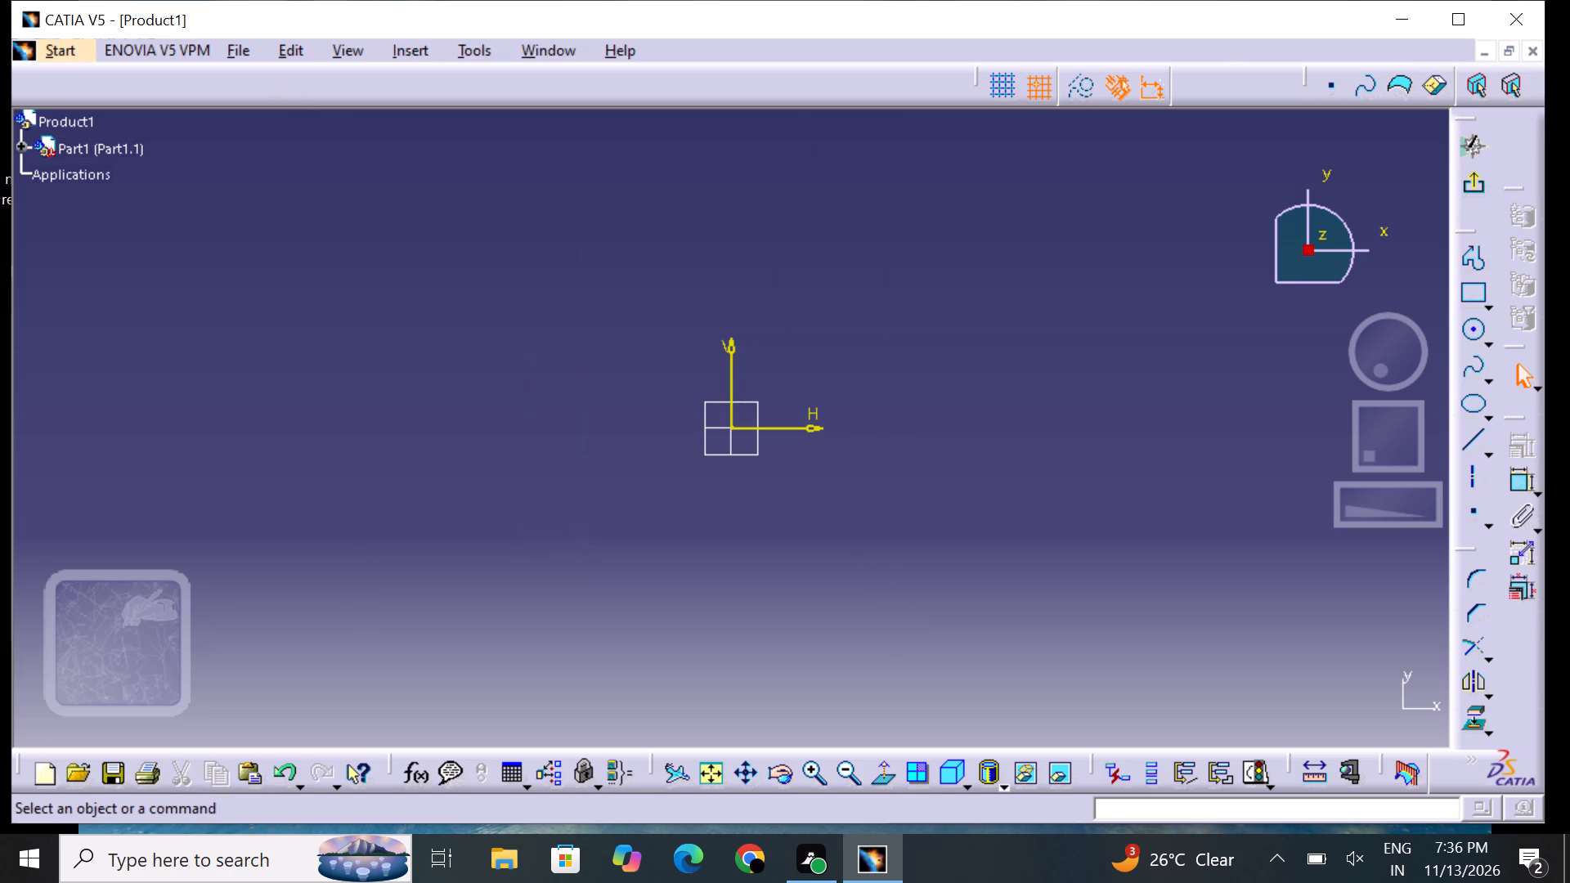
Sketch a new rectangle about 110 mm high enclosing the sketch origin.
{"action": "middle_click_drag", "start_coordinate": [874, 559], "coordinate": [791, 574]}
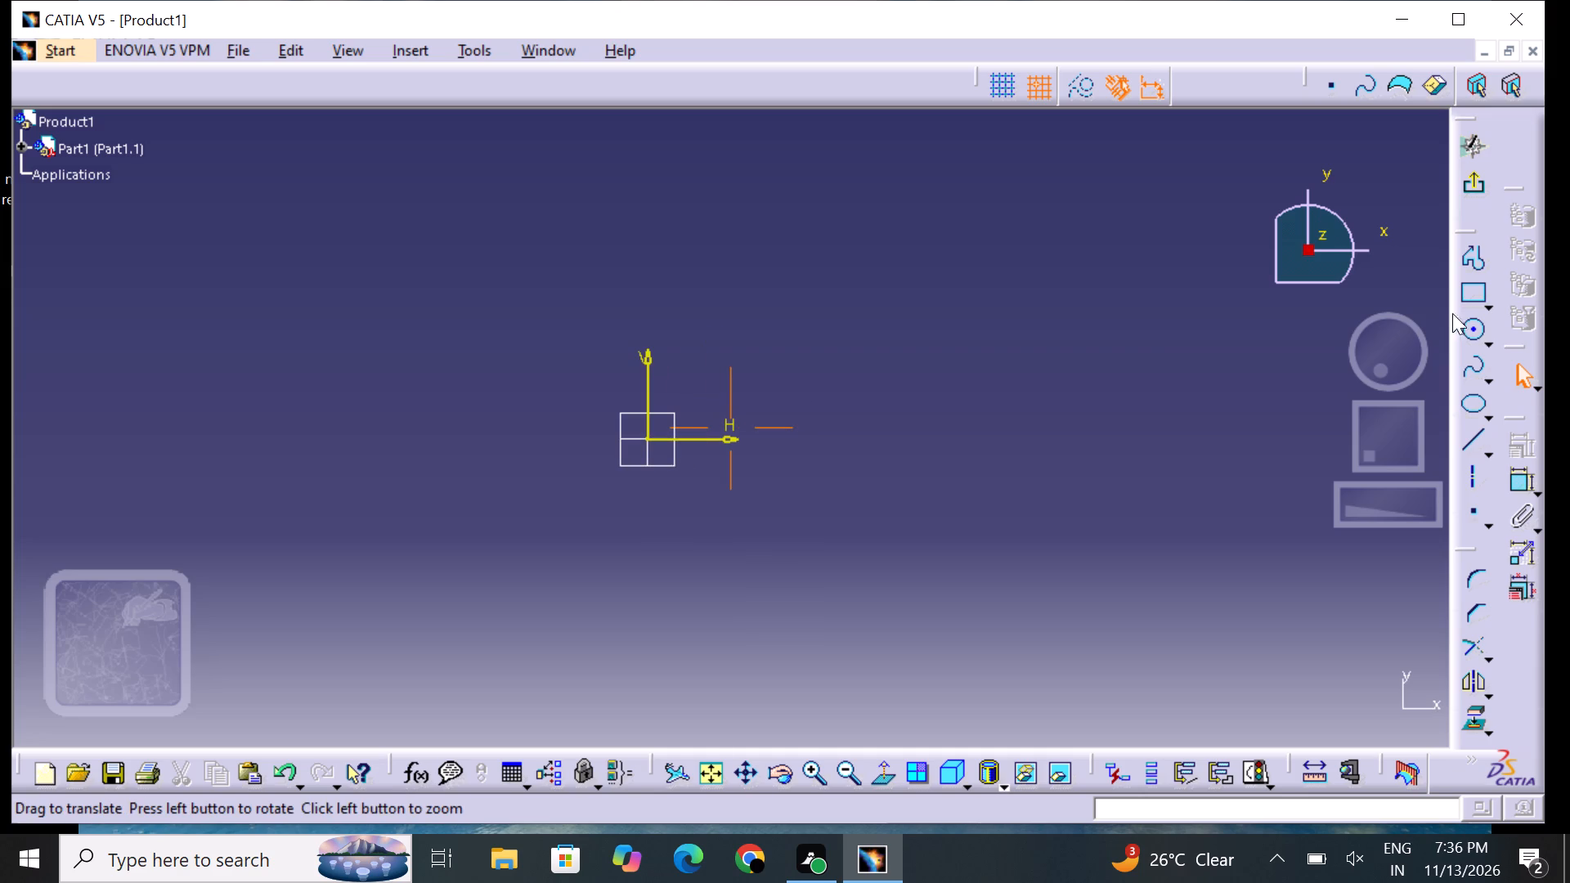
{"action": "left_click", "coordinate": [1491, 284]}
{"action": "left_click", "coordinate": [1258, 311]}
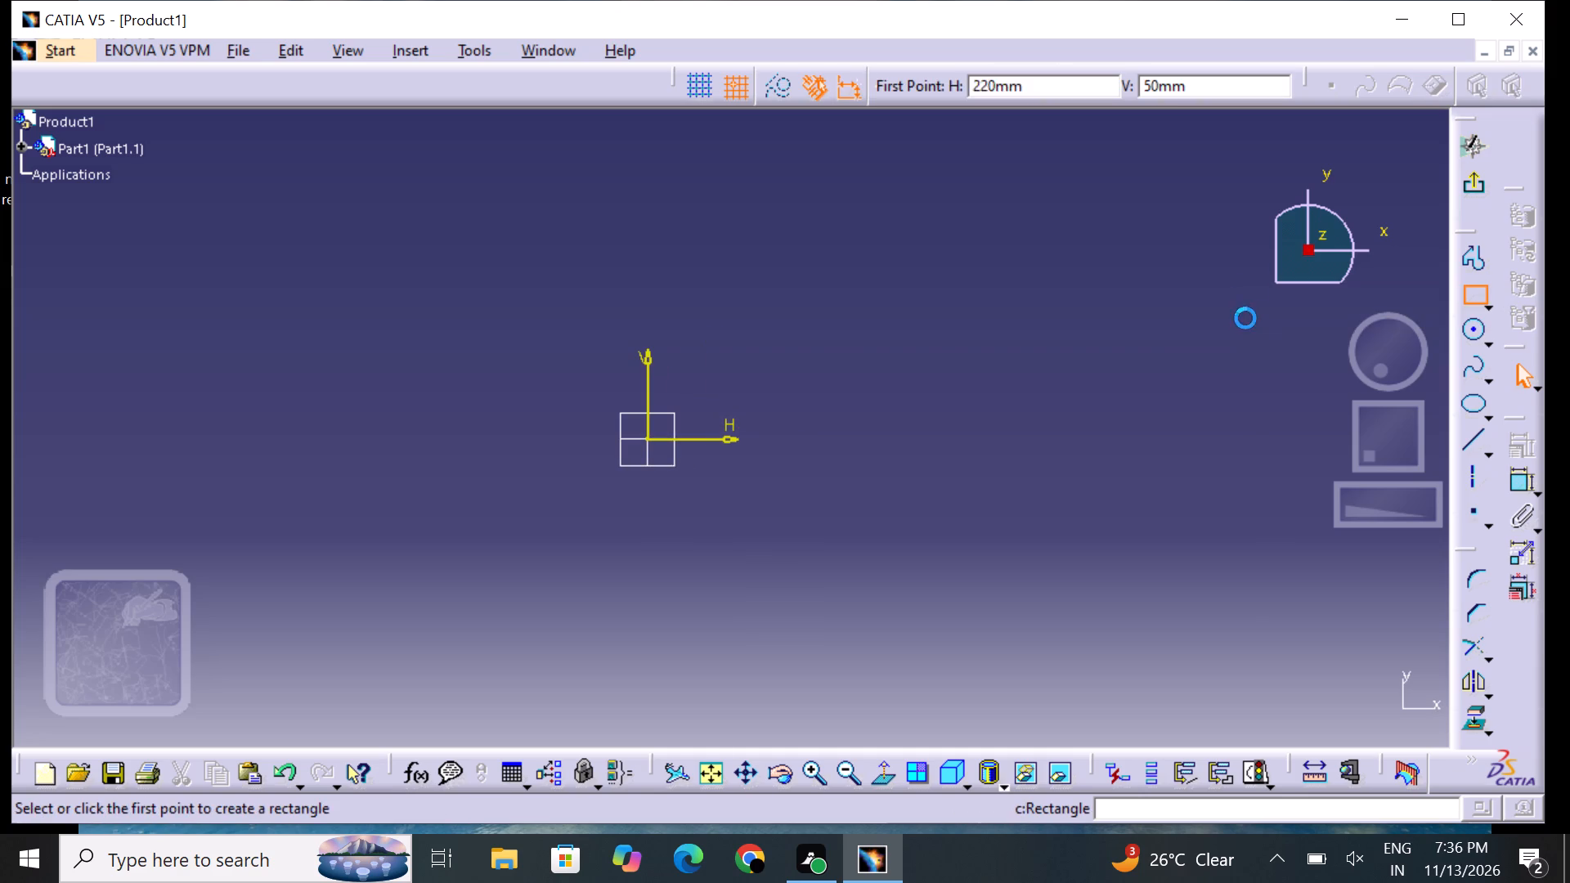
{"action": "left_click_drag", "start_coordinate": [406, 265], "coordinate": [596, 370]}
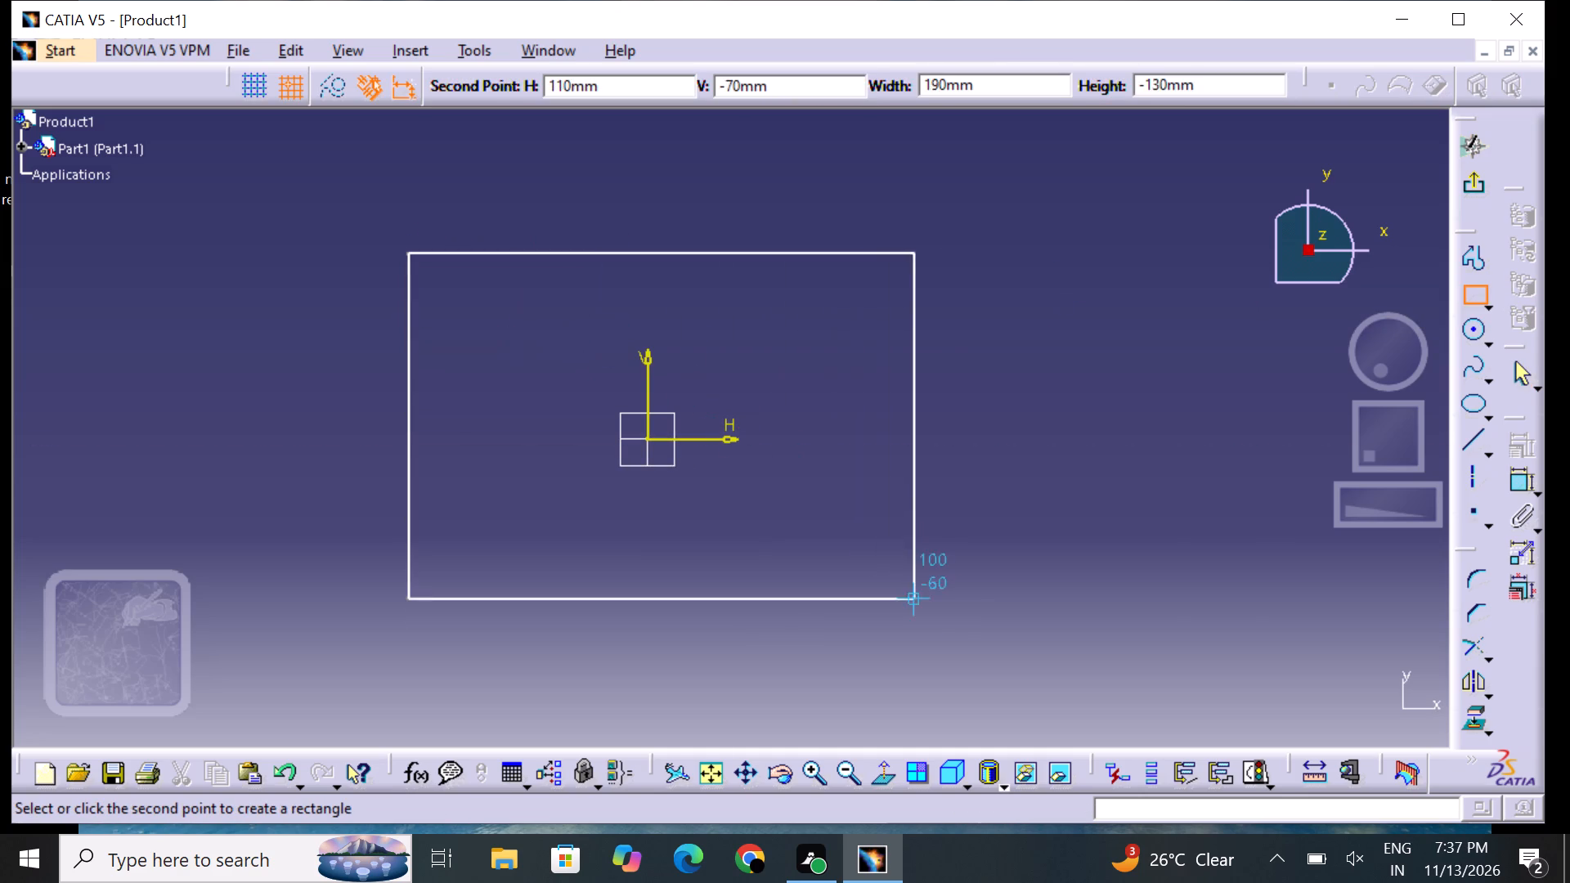
{"action": "left_click", "coordinate": [868, 529]}
{"action": "left_click", "coordinate": [971, 520]}
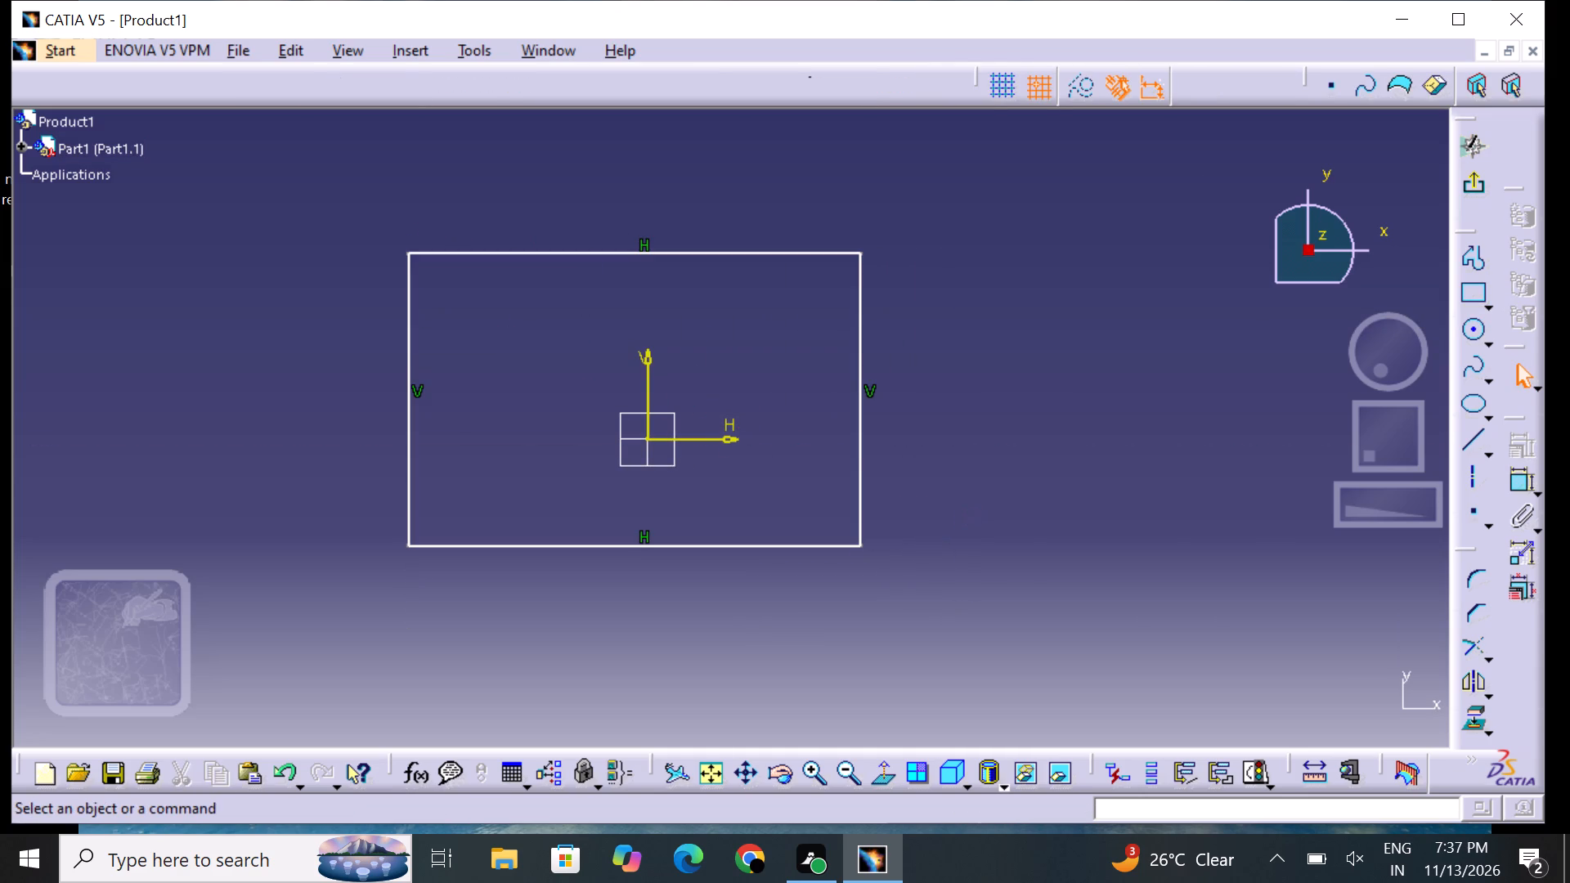
Dimension the length of the new rectangle's lower horizontal edge and set it to 70 mm.
{"action": "middle_click_drag", "start_coordinate": [955, 485], "coordinate": [1031, 473]}
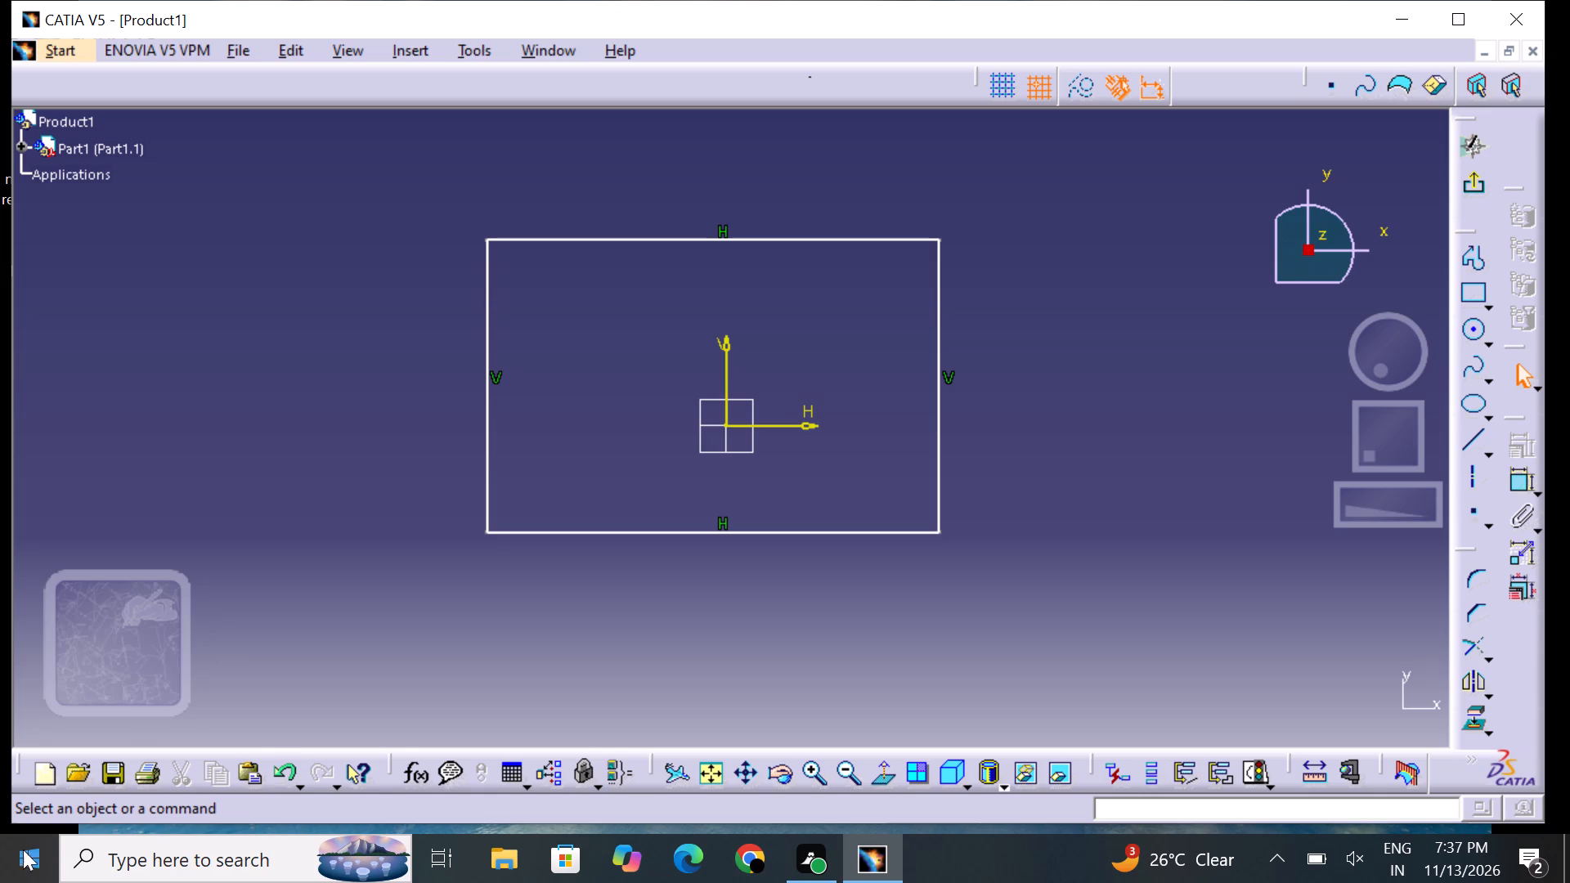
{"action": "left_click", "coordinate": [1516, 484]}
{"action": "left_click_drag", "start_coordinate": [748, 534], "coordinate": [751, 552]}
{"action": "left_click", "coordinate": [718, 576]}
{"action": "double_click", "coordinate": [724, 572]}
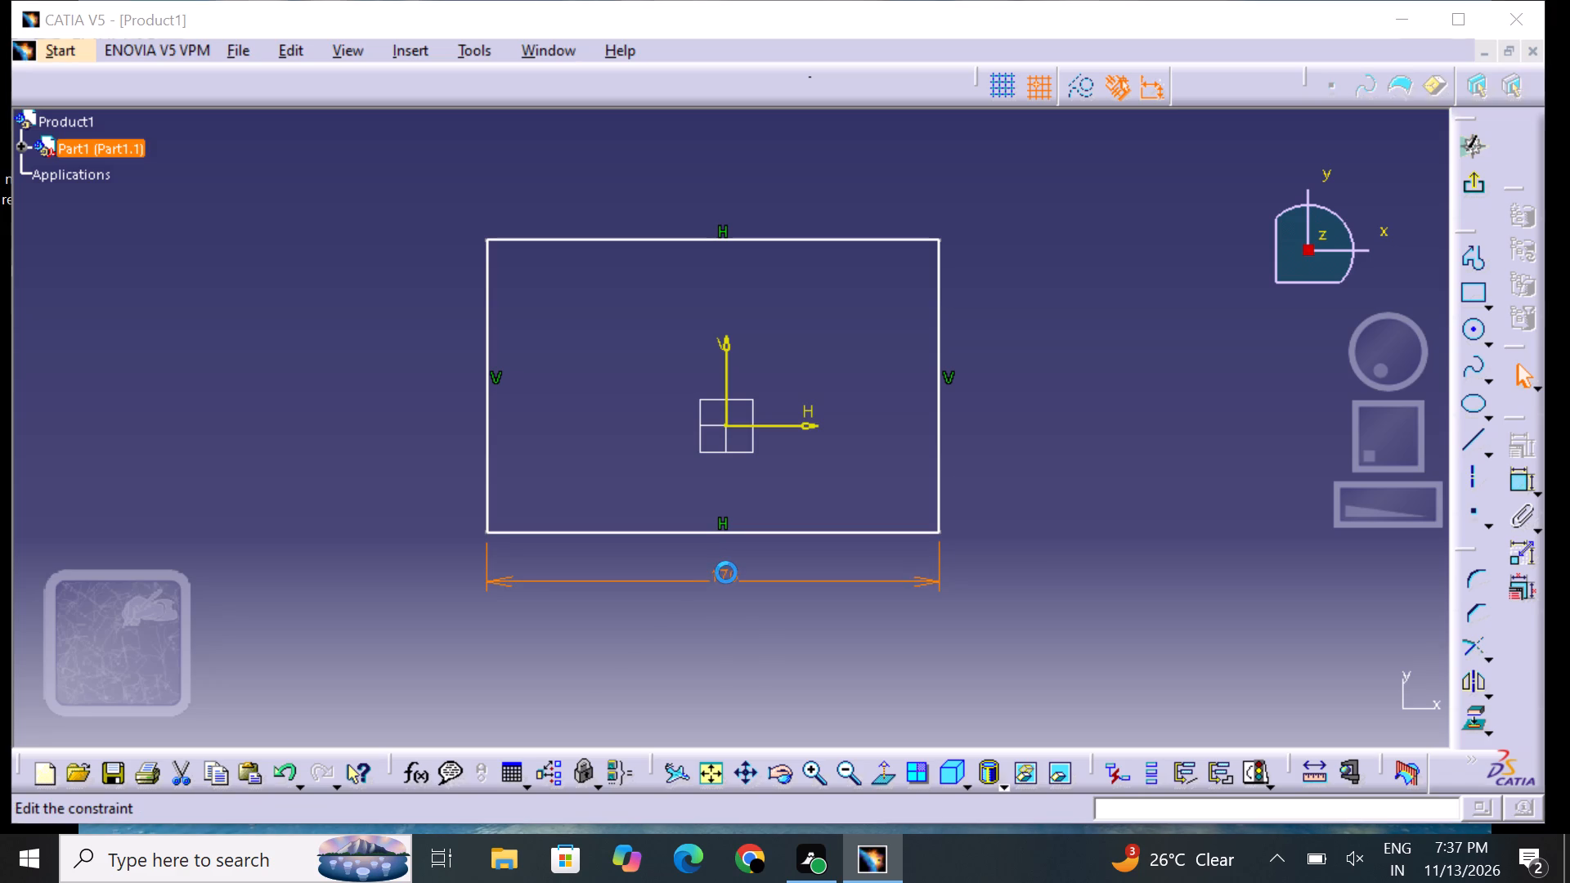
{"action": "key", "text": "BackSpace"}
{"action": "type", "text": "70"}
{"action": "key", "text": "Return"}
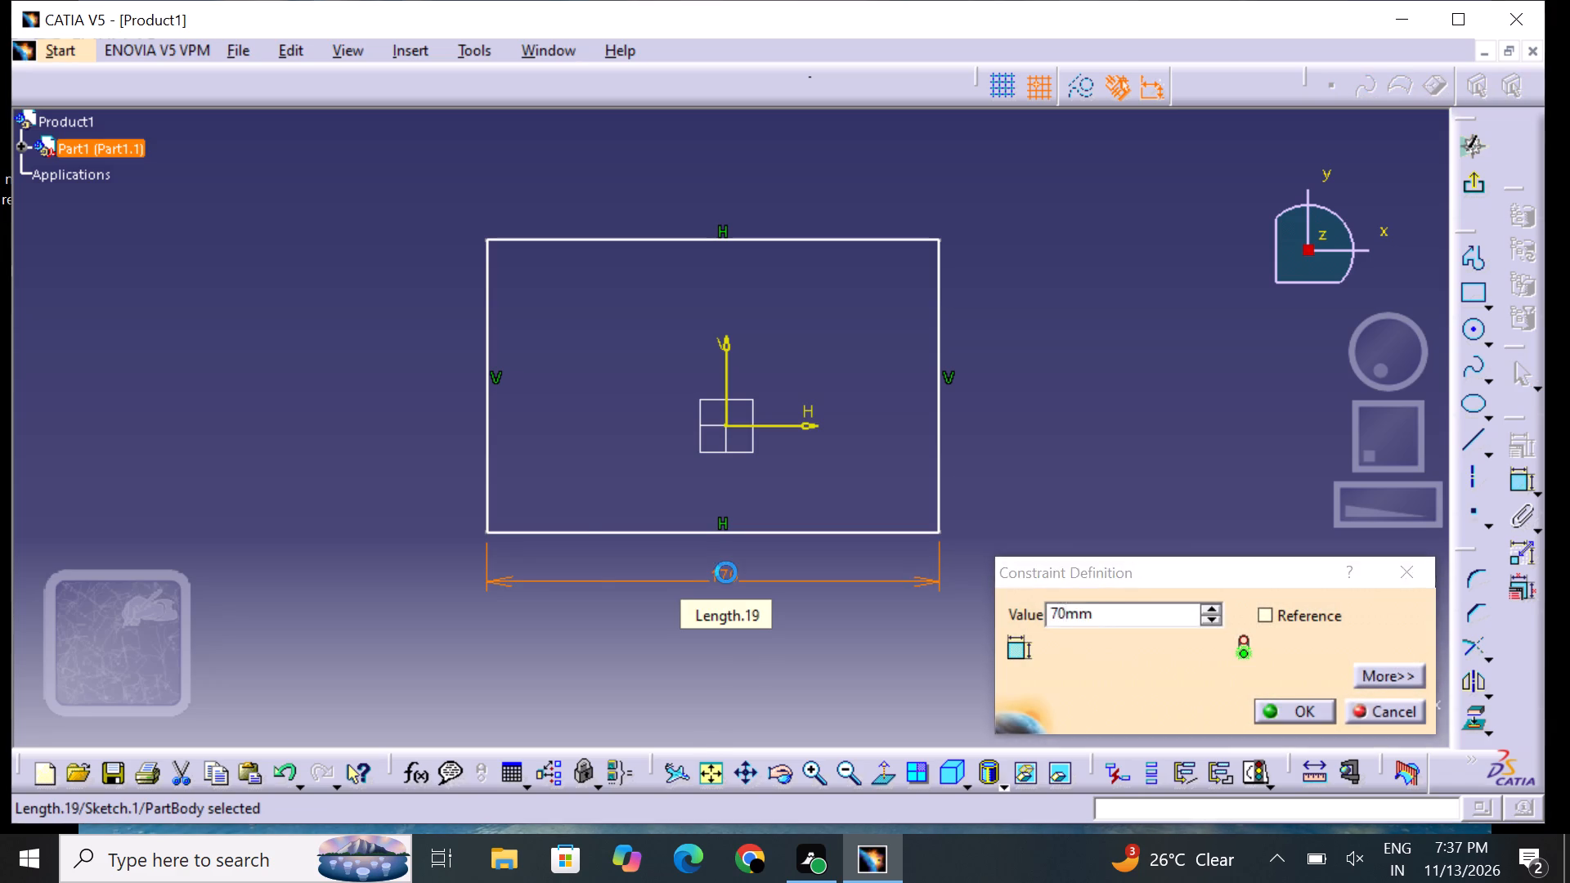
{"action": "left_click", "coordinate": [877, 553]}
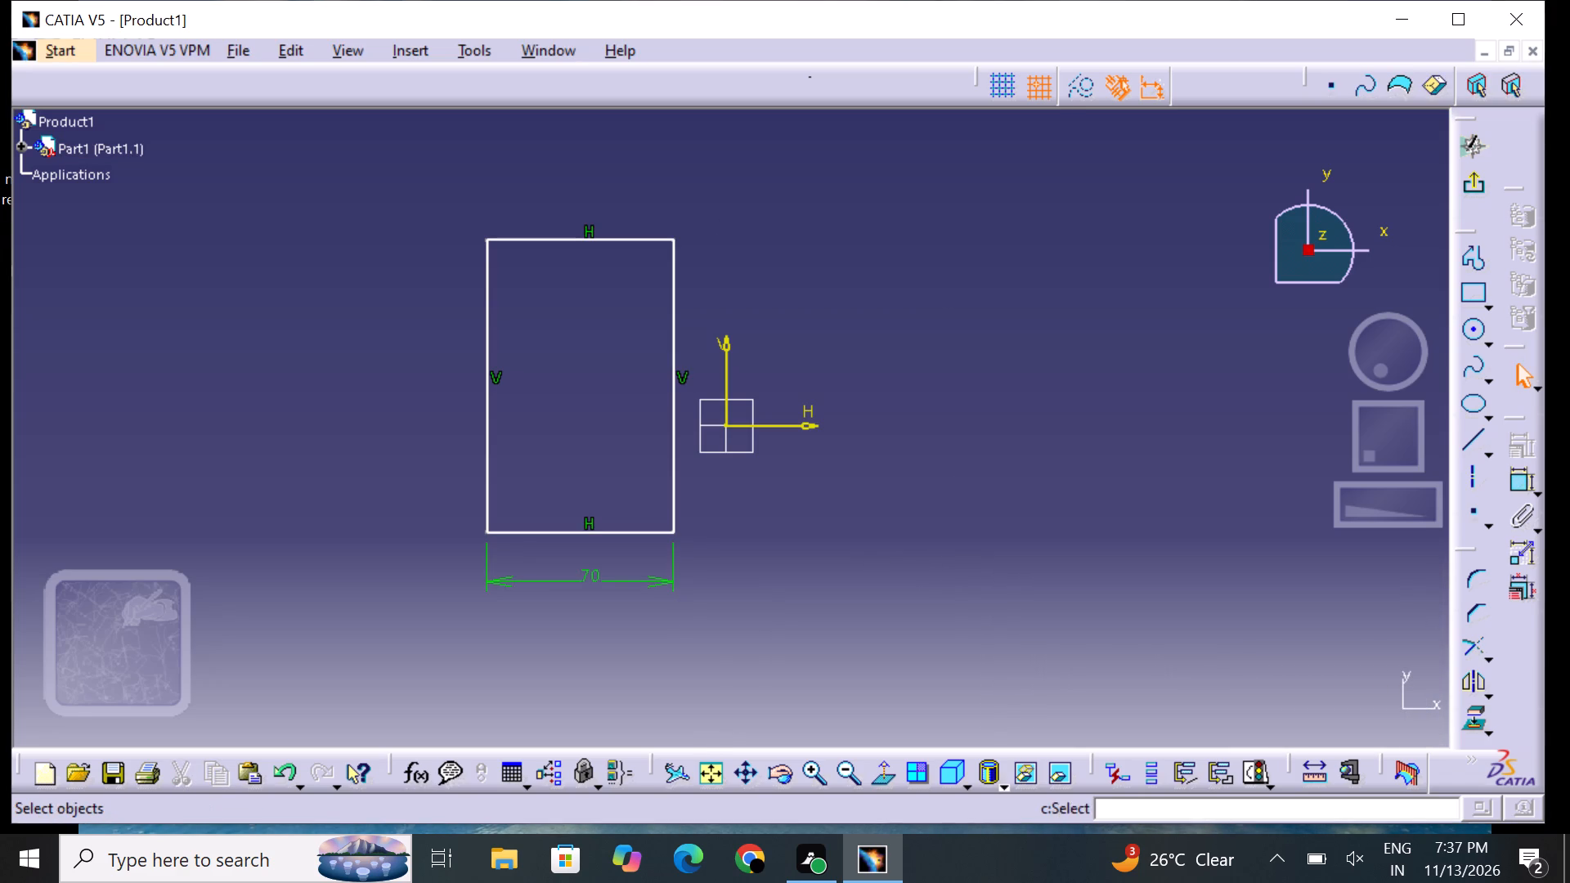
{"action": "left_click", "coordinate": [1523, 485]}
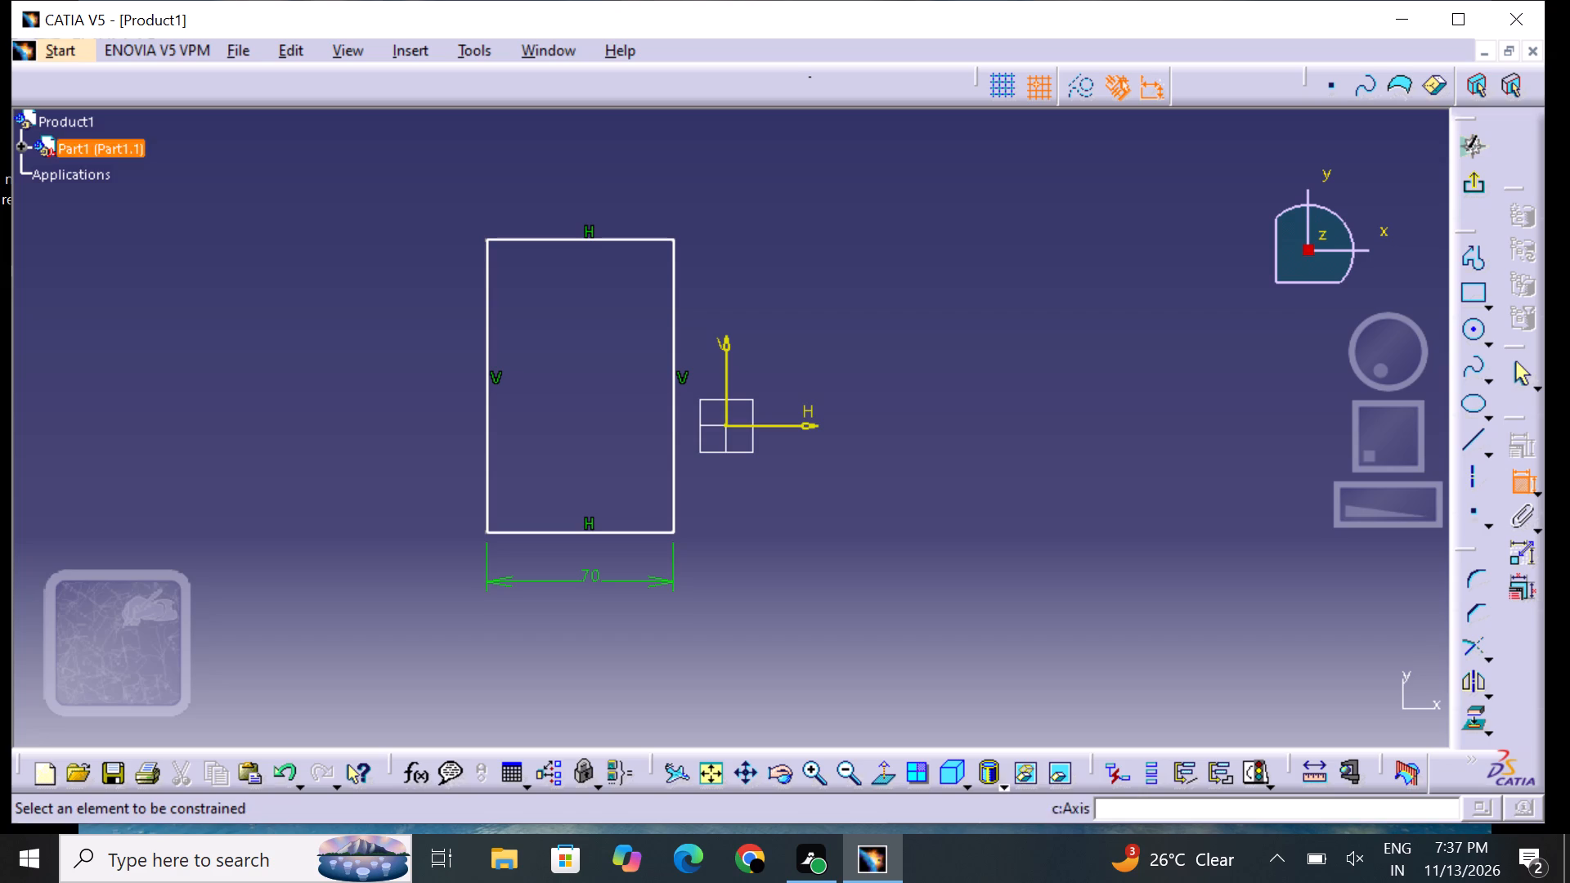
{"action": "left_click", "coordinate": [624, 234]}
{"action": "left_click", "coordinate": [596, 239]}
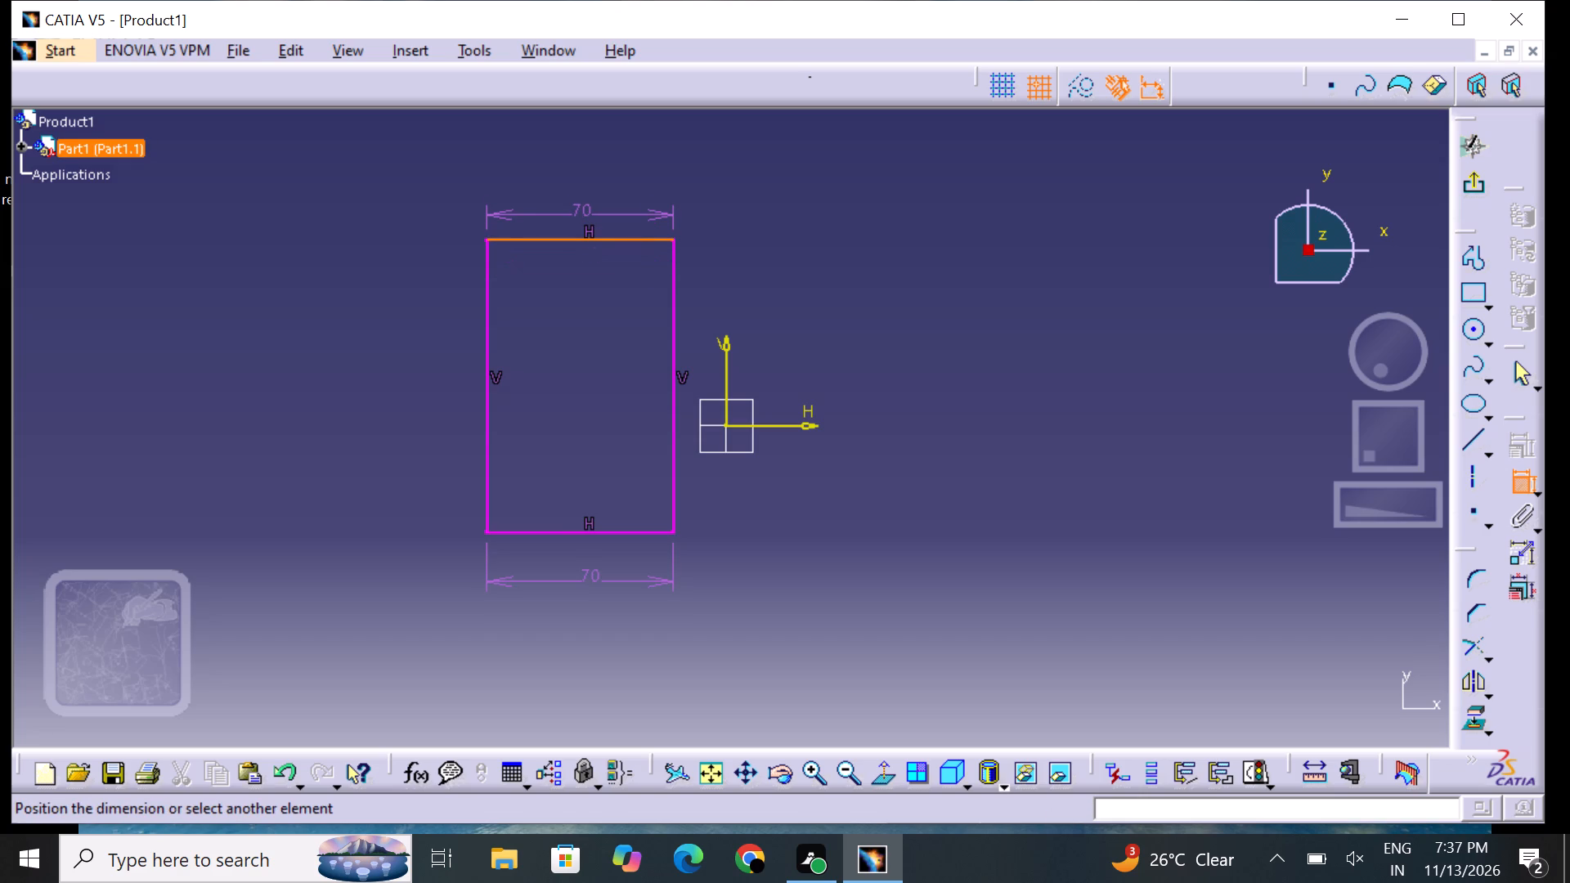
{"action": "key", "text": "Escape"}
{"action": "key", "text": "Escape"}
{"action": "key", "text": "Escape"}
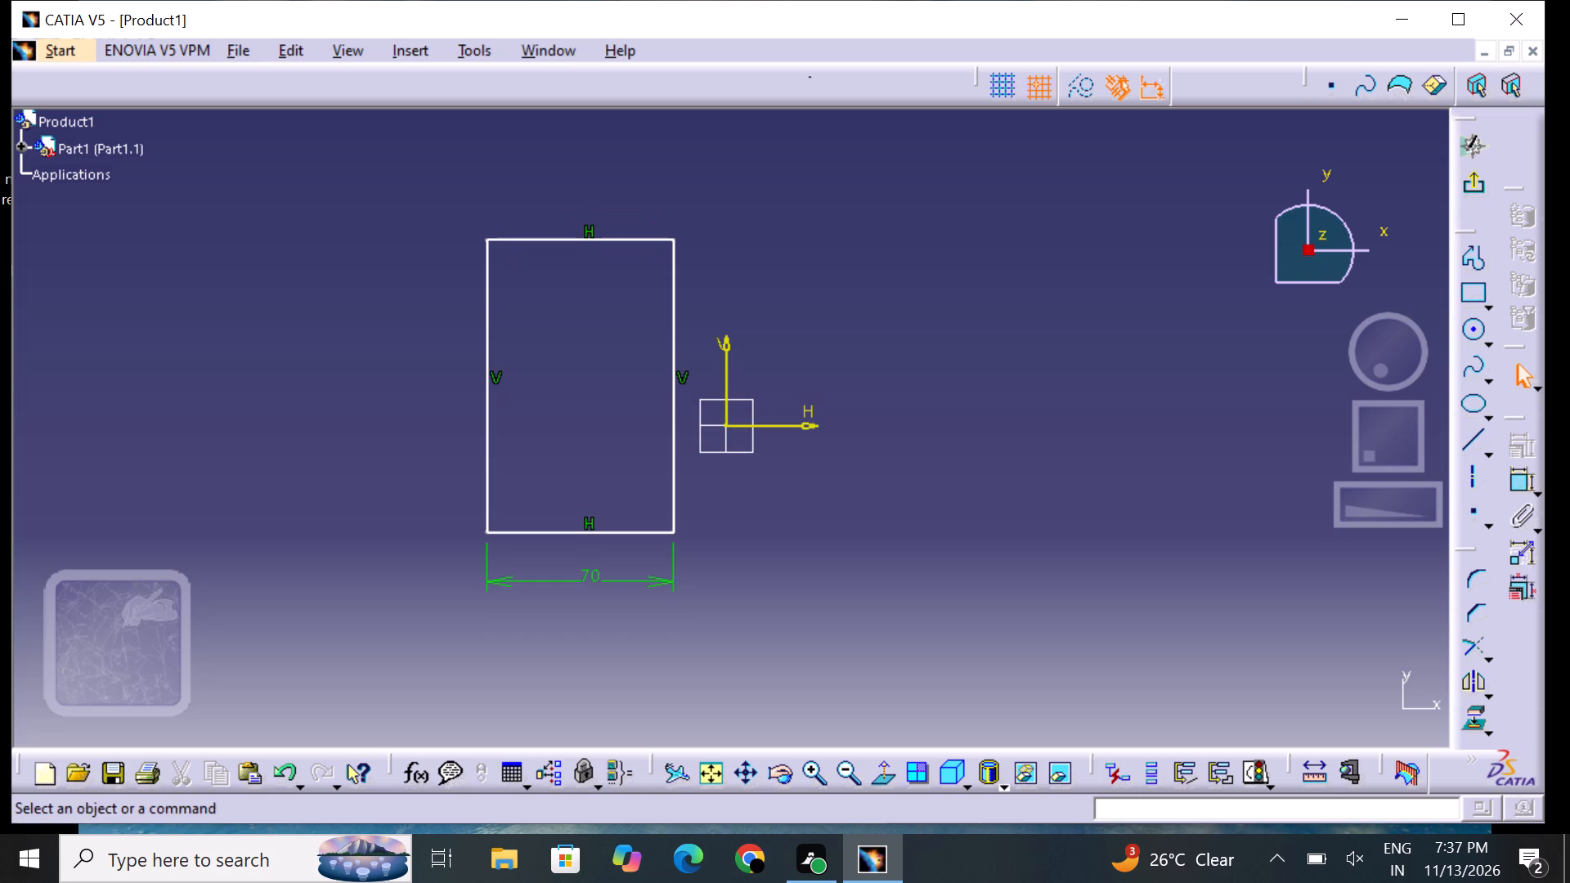
Set the length of the rectangle's lower horizontal edge to 60 mm.
{"action": "double_click", "coordinate": [594, 580]}
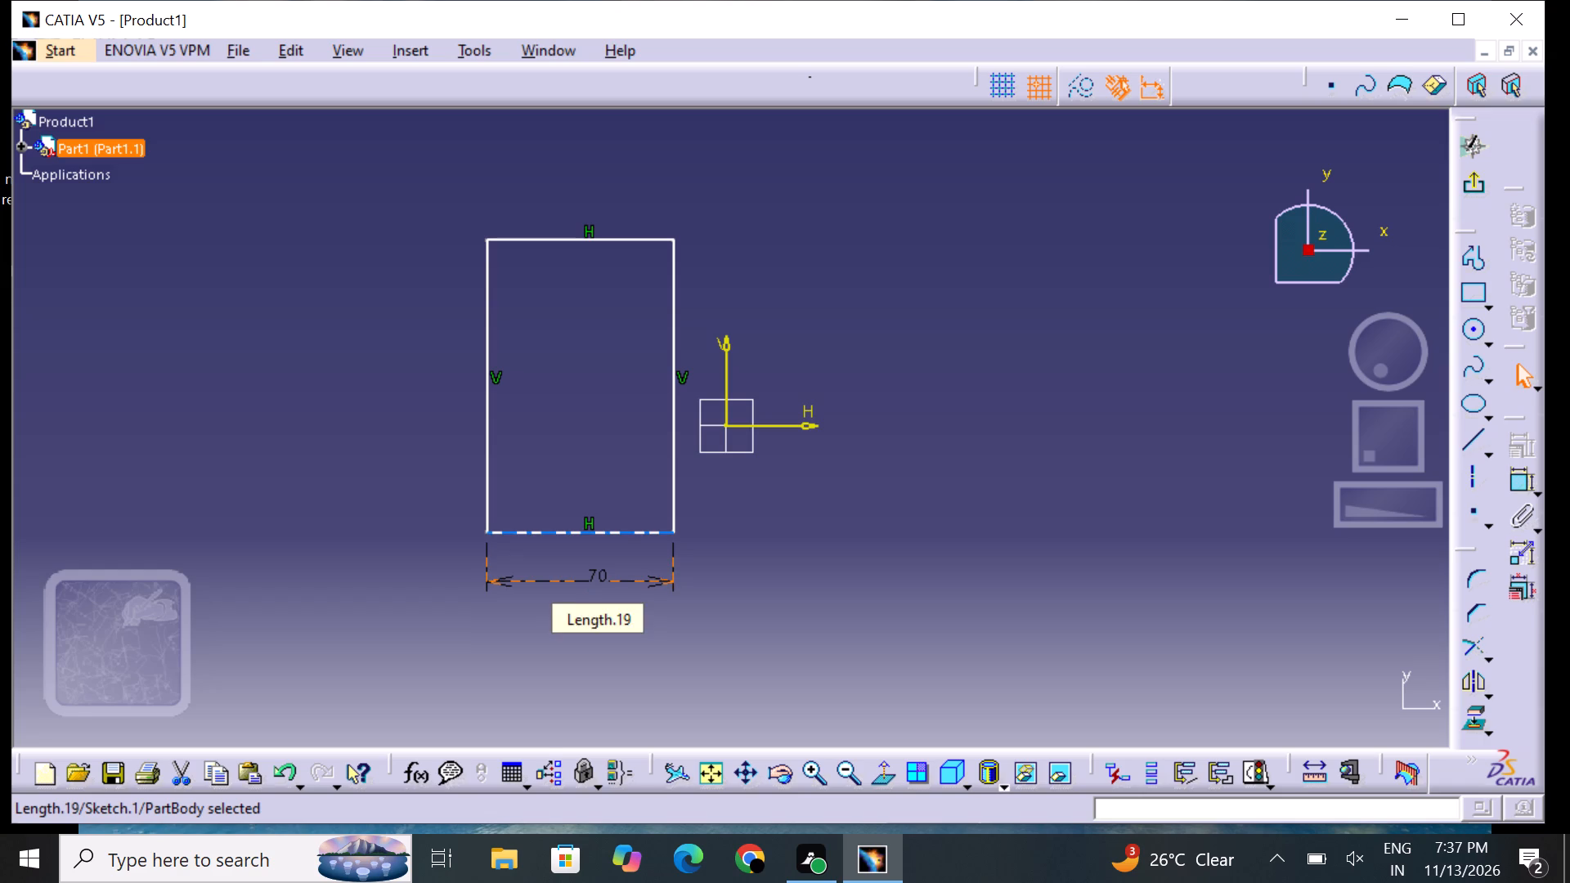
{"action": "double_click", "coordinate": [603, 571]}
{"action": "key", "text": "BackSpace"}
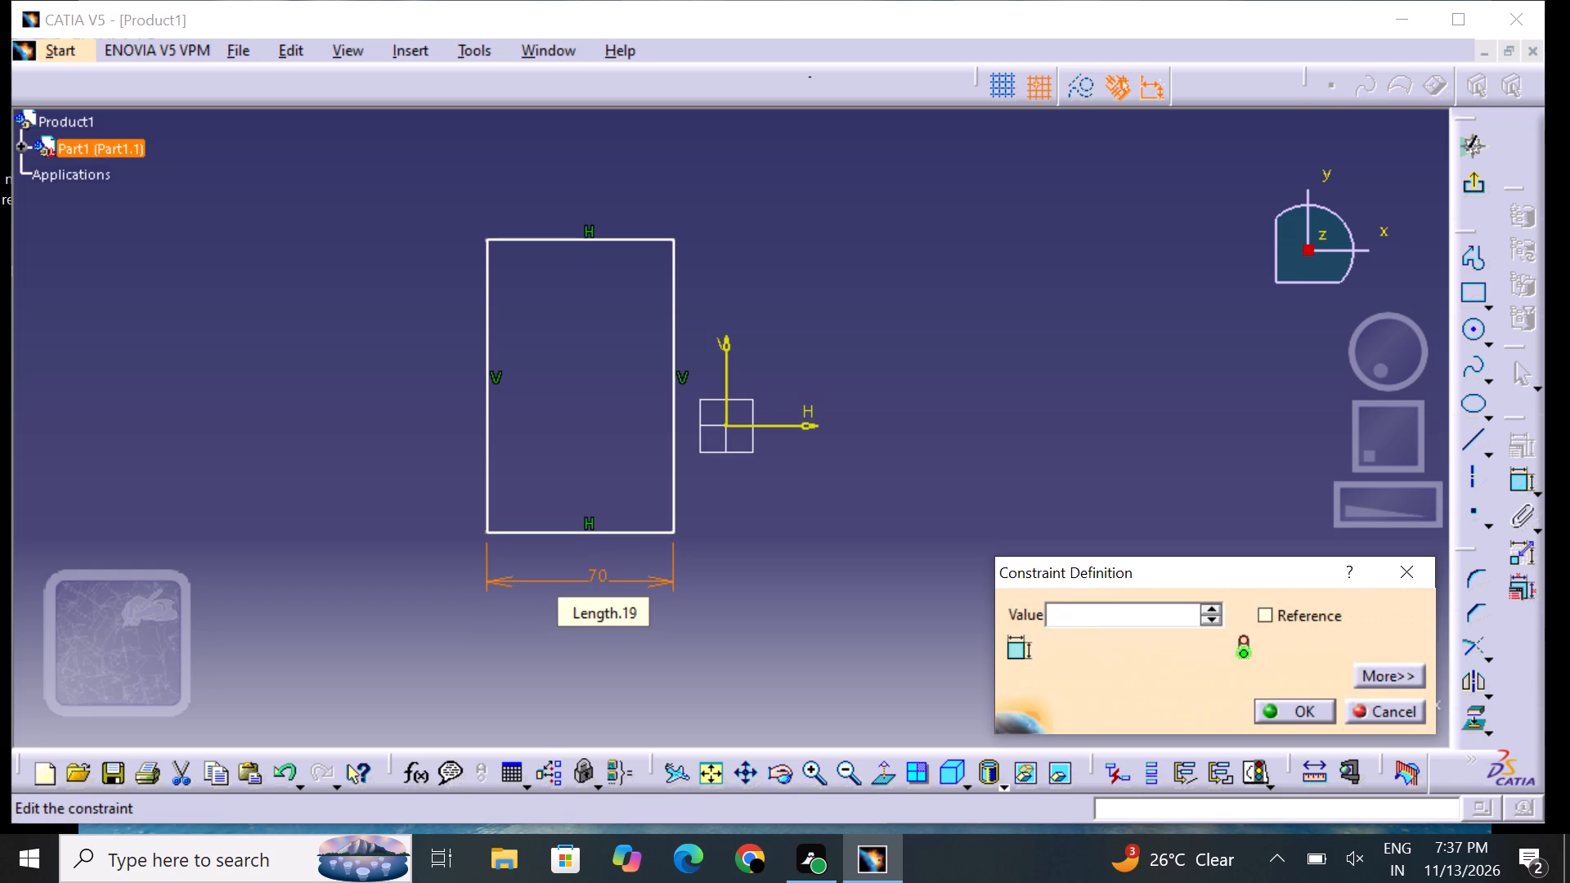
{"action": "type", "text": "60"}
{"action": "key", "text": "Return"}
{"action": "left_click", "coordinate": [1068, 537]}
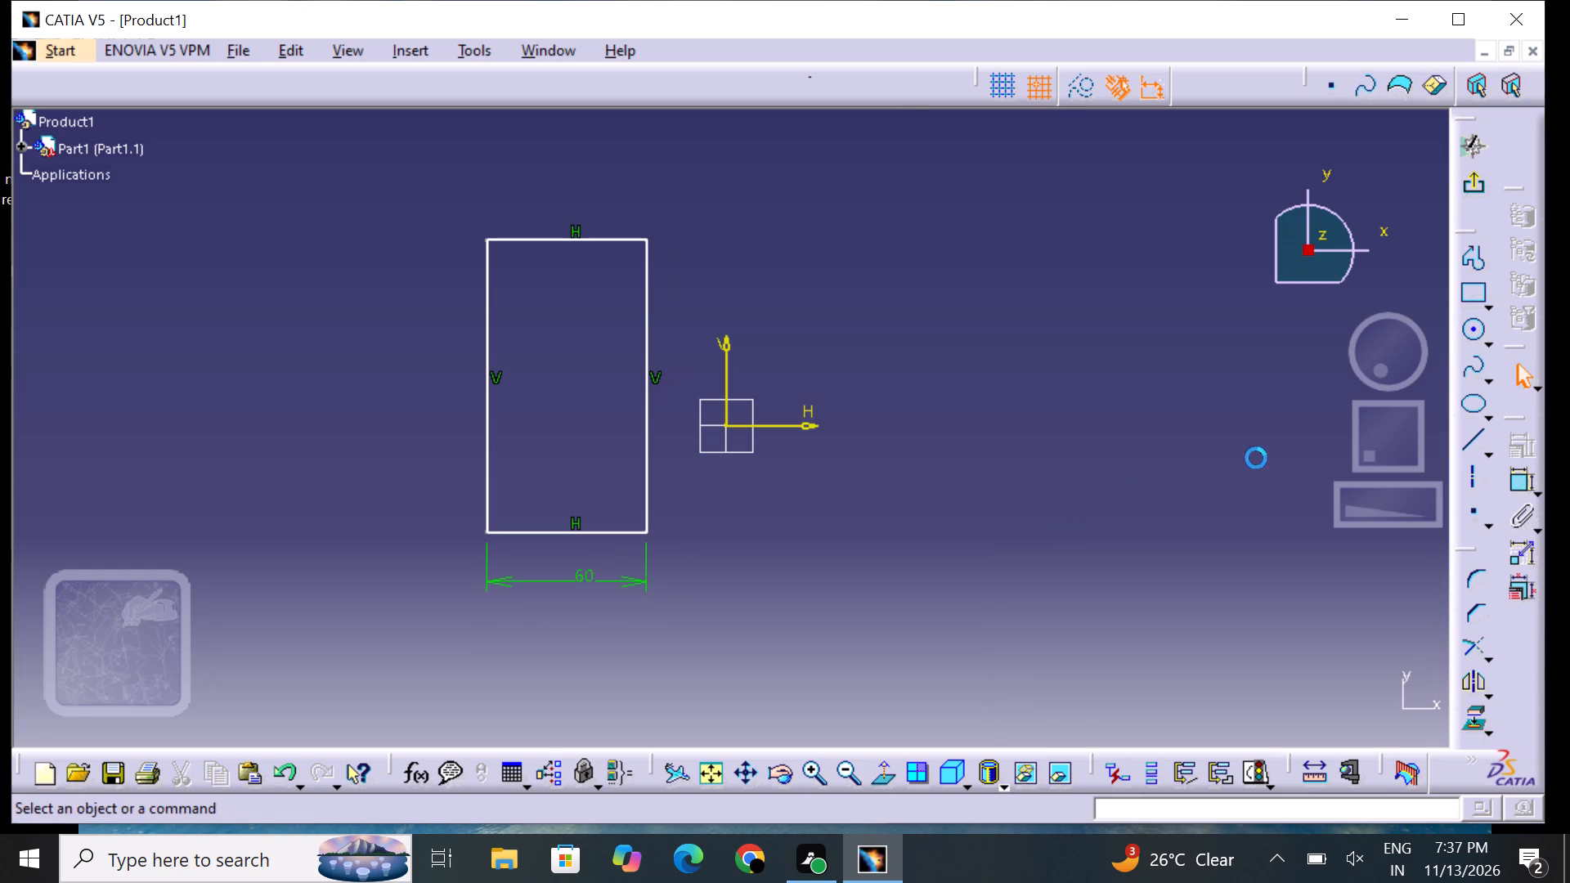
Dimension the length of the rectangle's left vertical edge and set it to 70 mm.
{"action": "left_click", "coordinate": [1513, 474]}
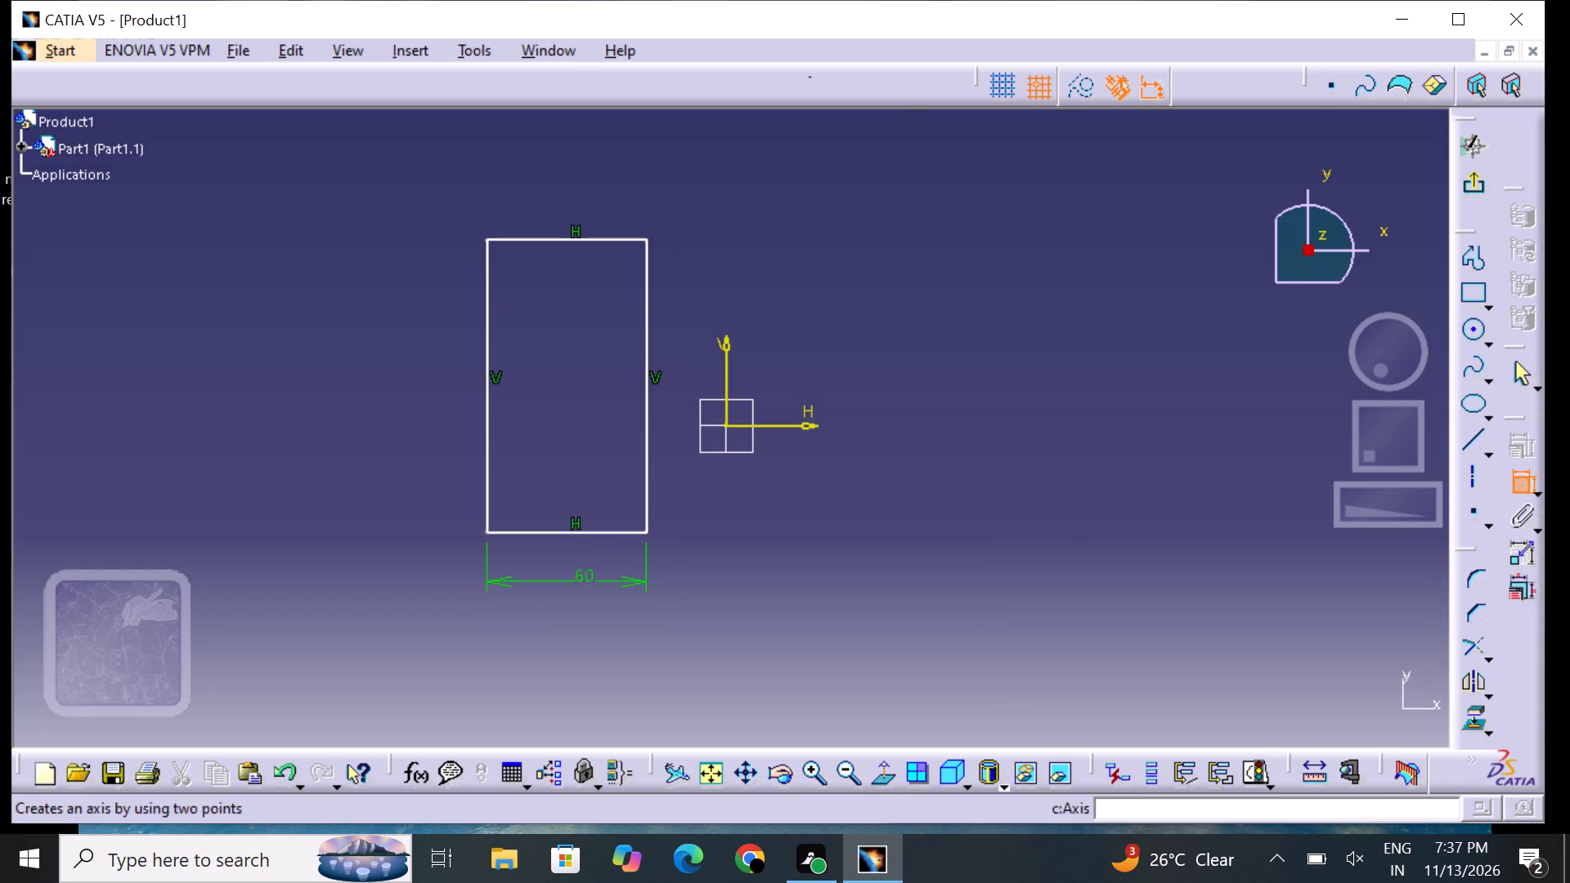
{"action": "left_click", "coordinate": [487, 395]}
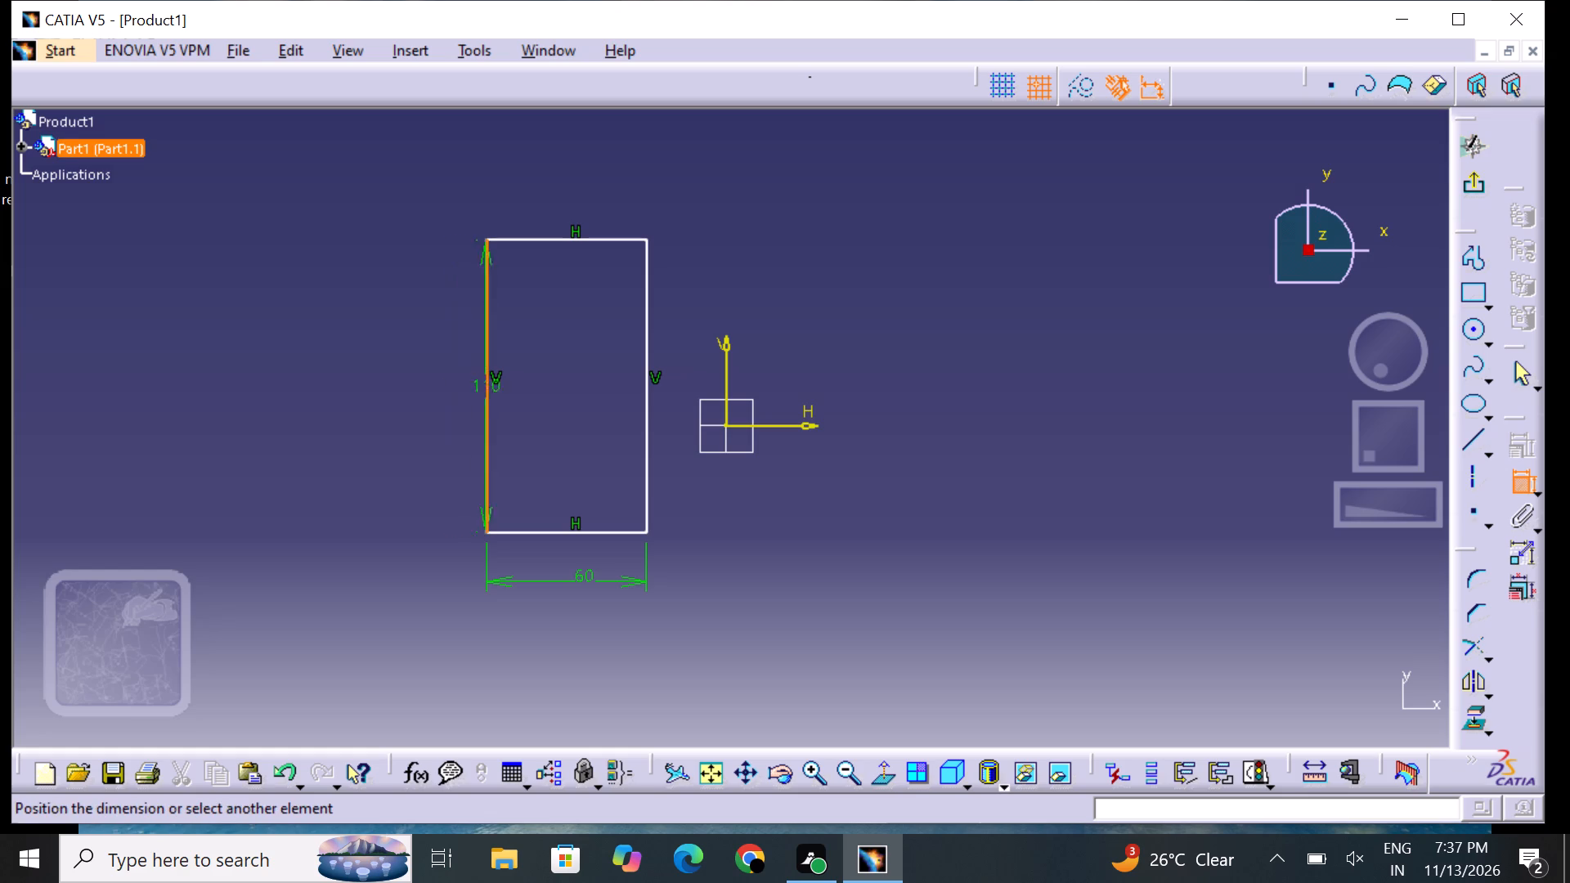
{"action": "left_click", "coordinate": [383, 394]}
{"action": "left_click", "coordinate": [413, 381]}
{"action": "left_click", "coordinate": [413, 379]}
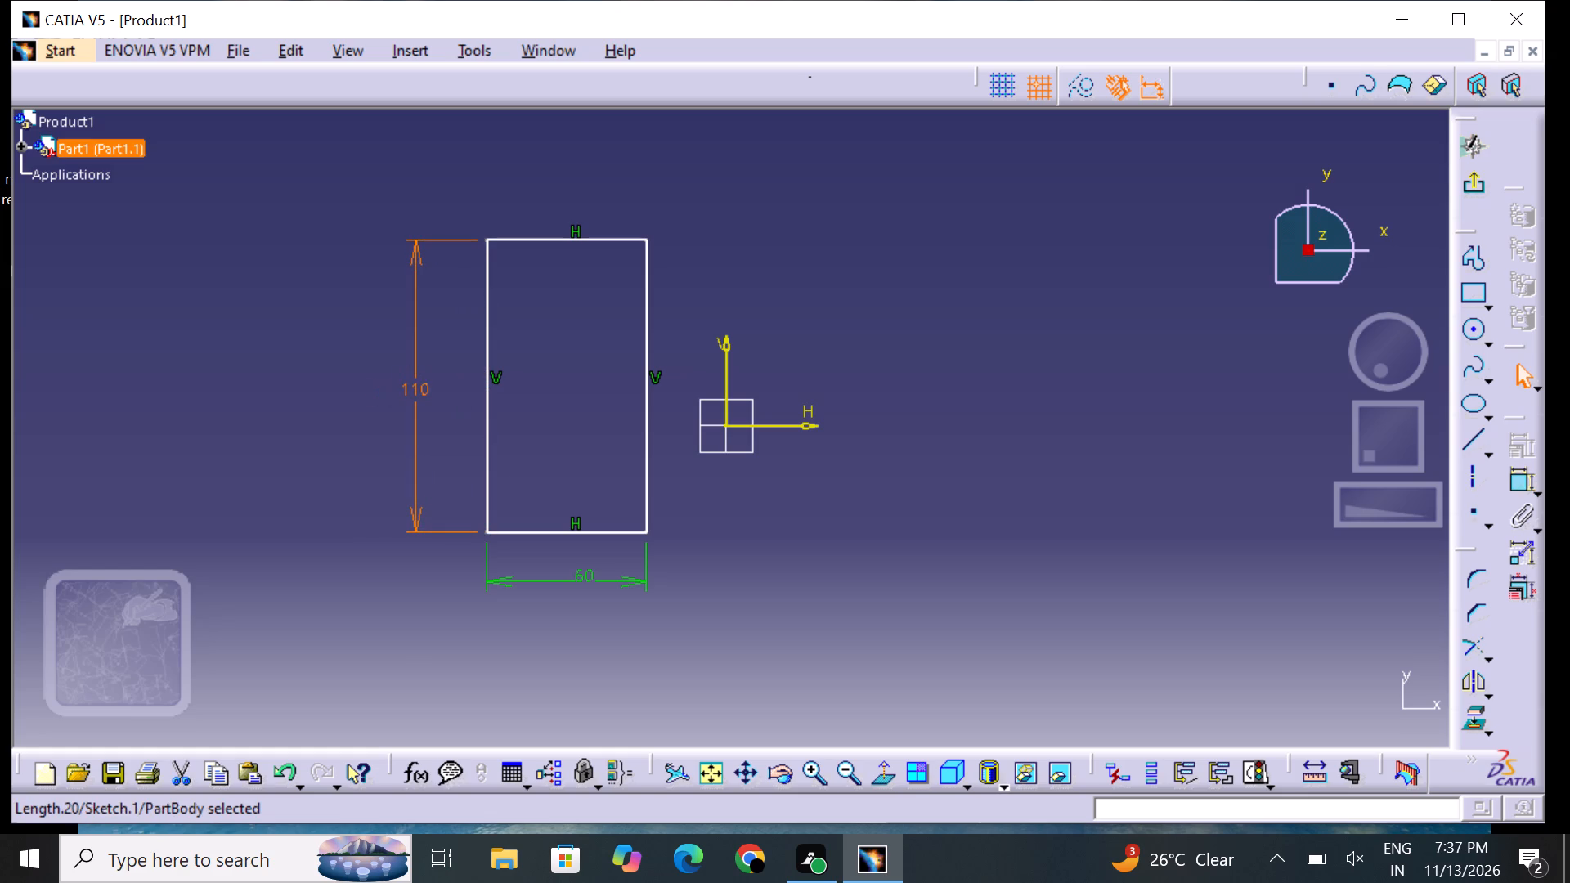
{"action": "double_click", "coordinate": [413, 378]}
{"action": "key", "text": "BackSpace"}
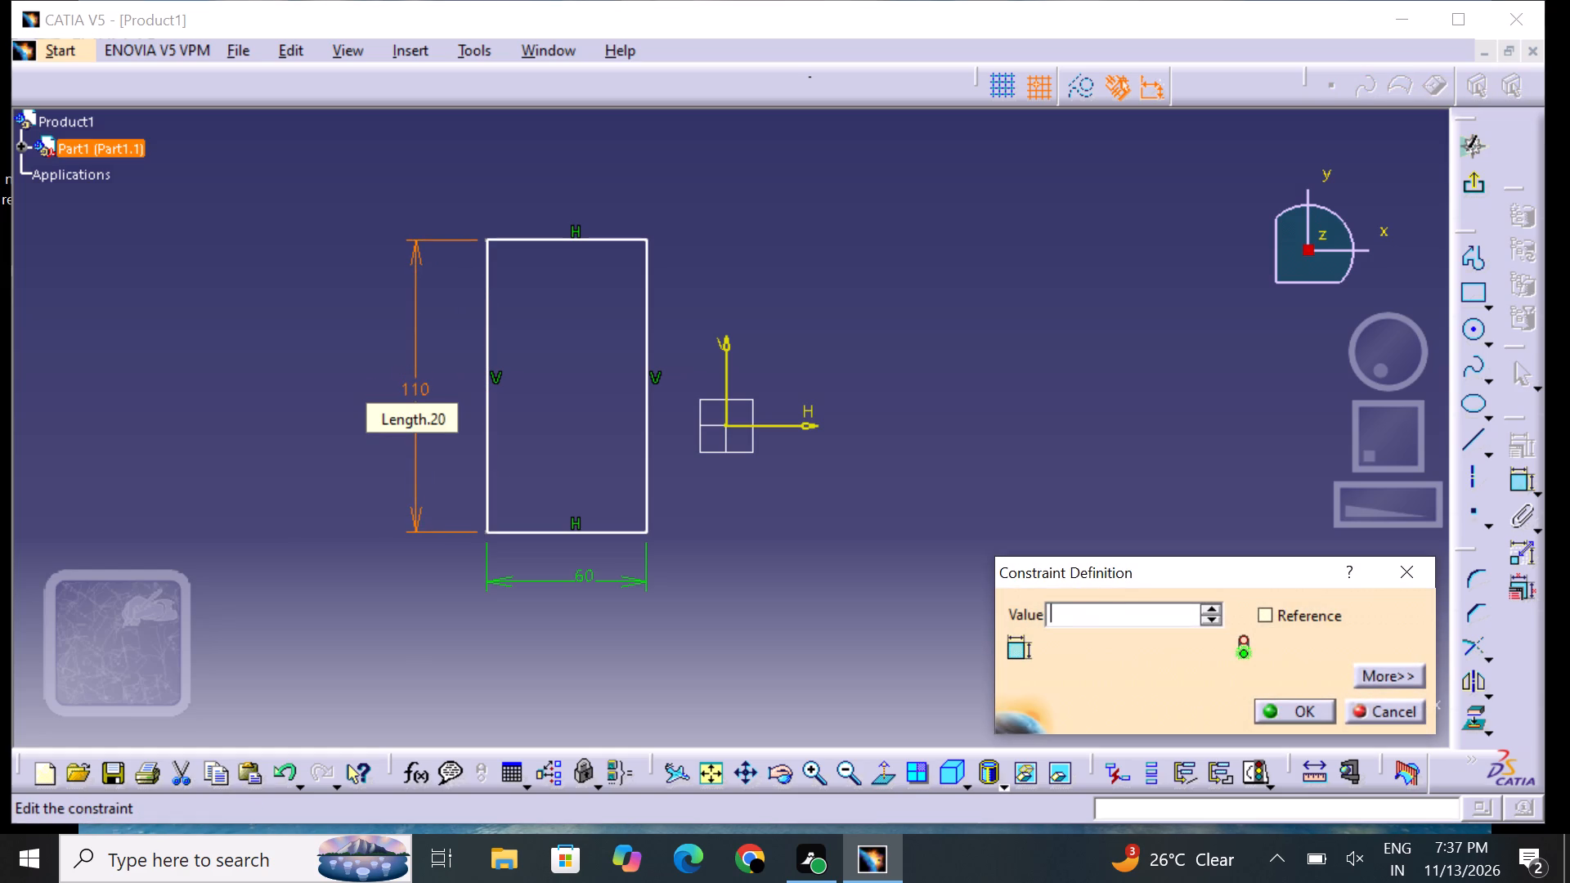
{"action": "type", "text": "70"}
{"action": "key", "text": "Return"}
{"action": "left_click", "coordinate": [949, 596]}
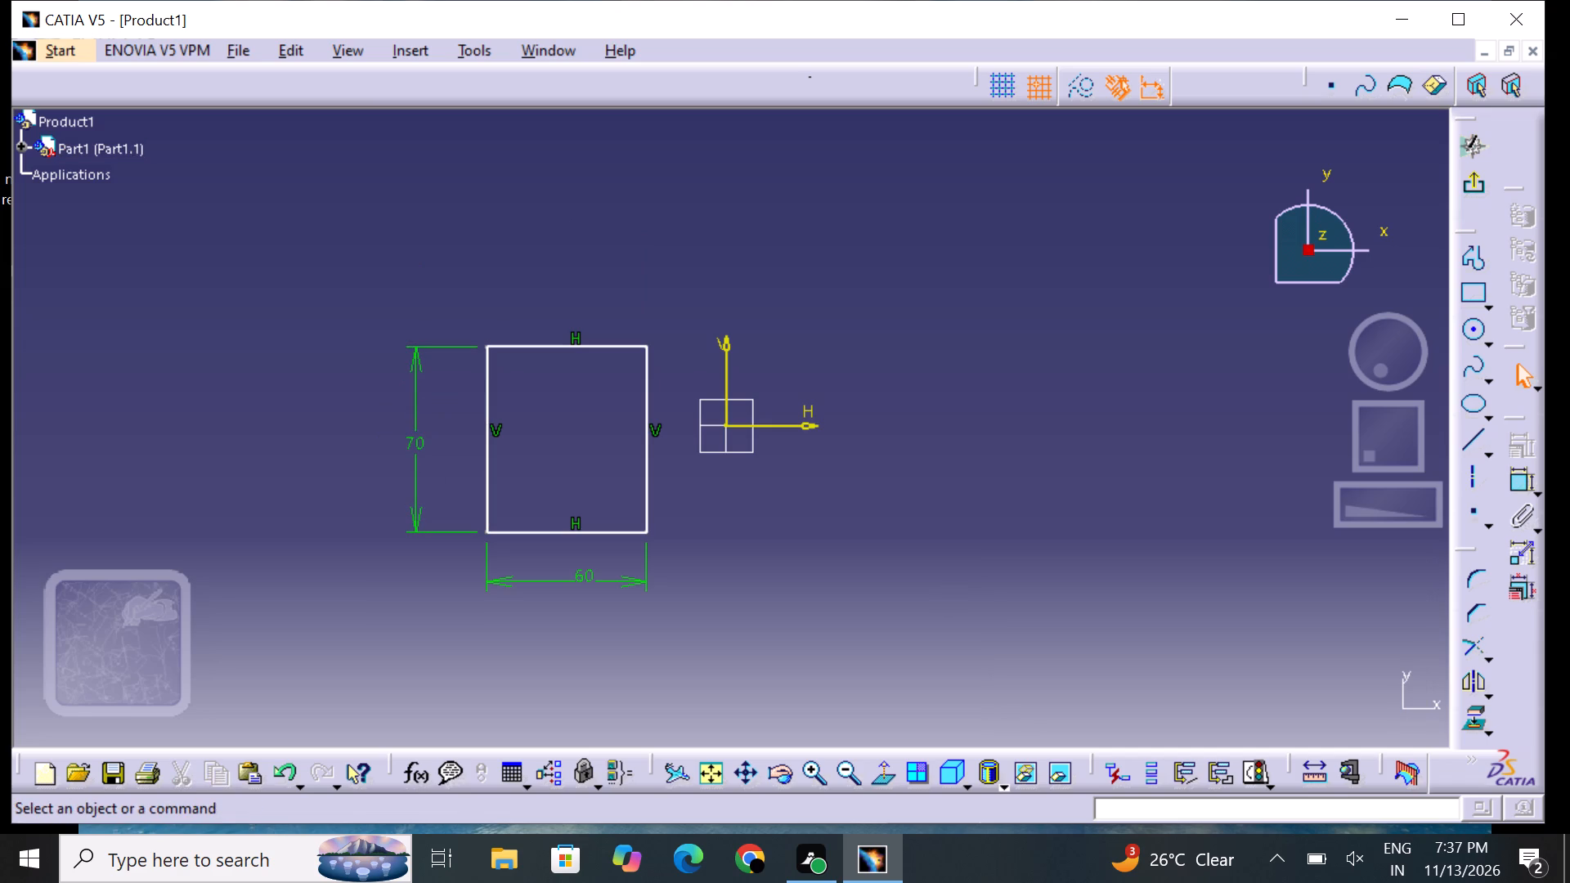
Constrain the rectangle's two vertical edges to be symmetric about the sketch's V axis.
{"action": "left_click", "coordinate": [1507, 478]}
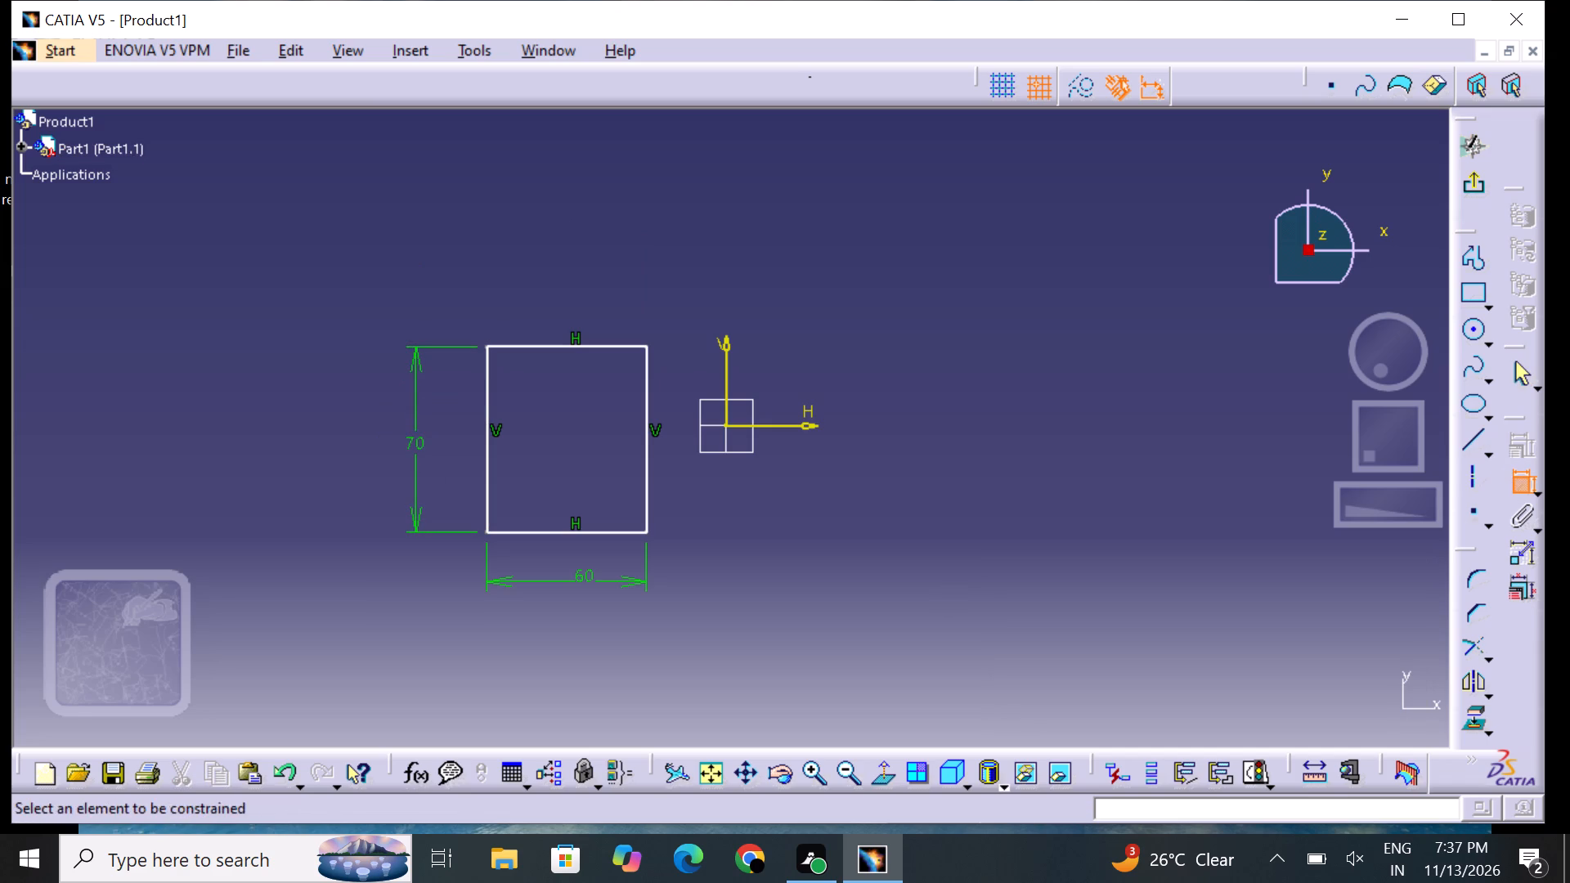
{"action": "left_click", "coordinate": [486, 449]}
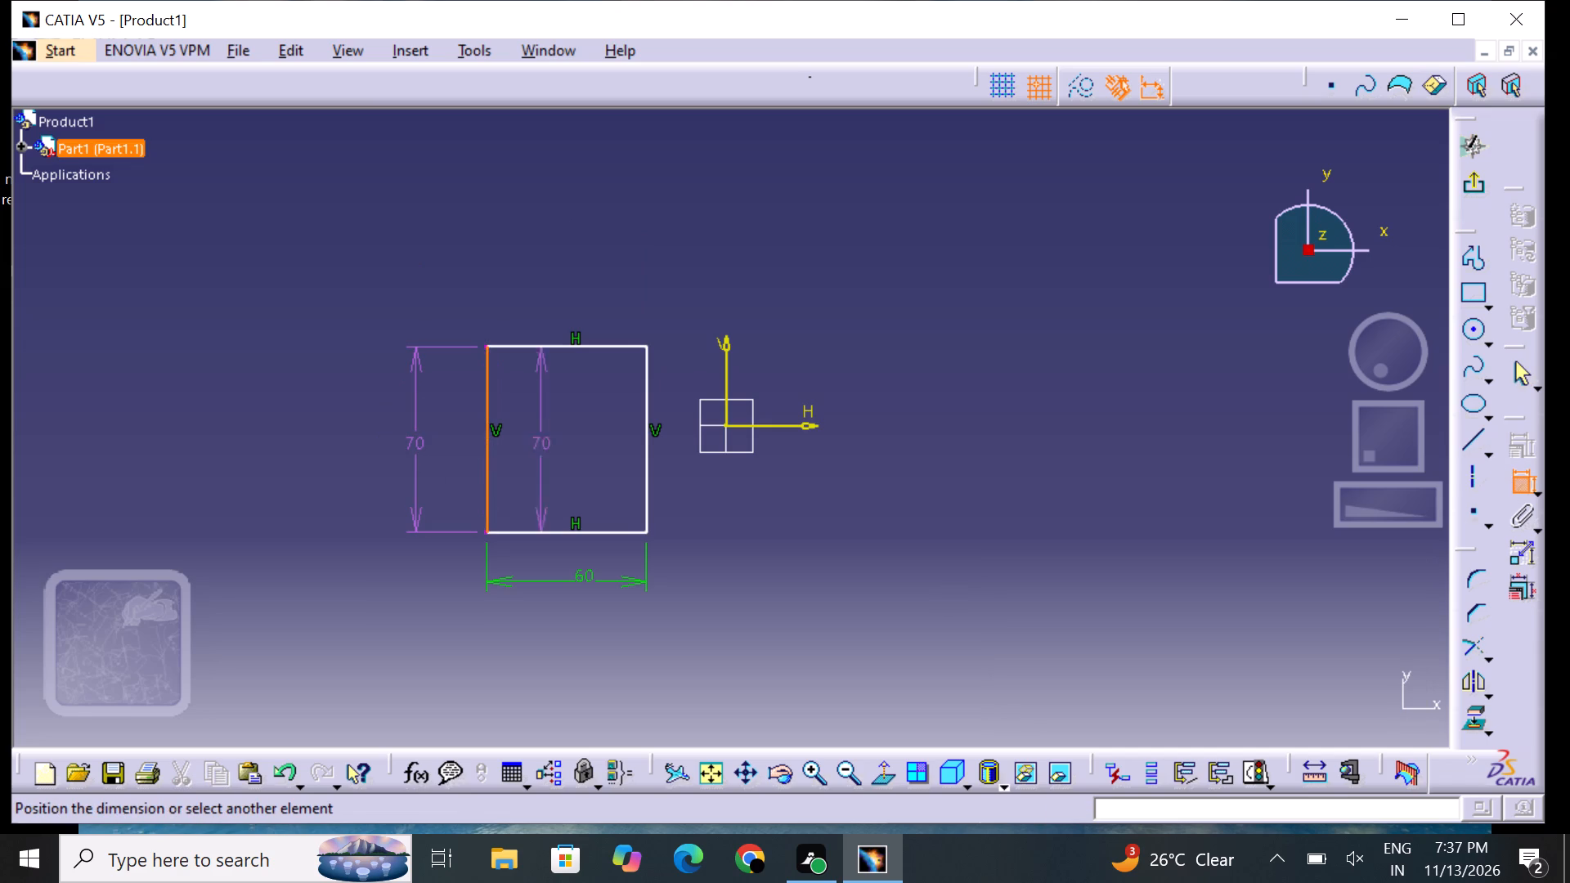
{"action": "left_click", "coordinate": [648, 451]}
{"action": "right_click", "coordinate": [578, 429]}
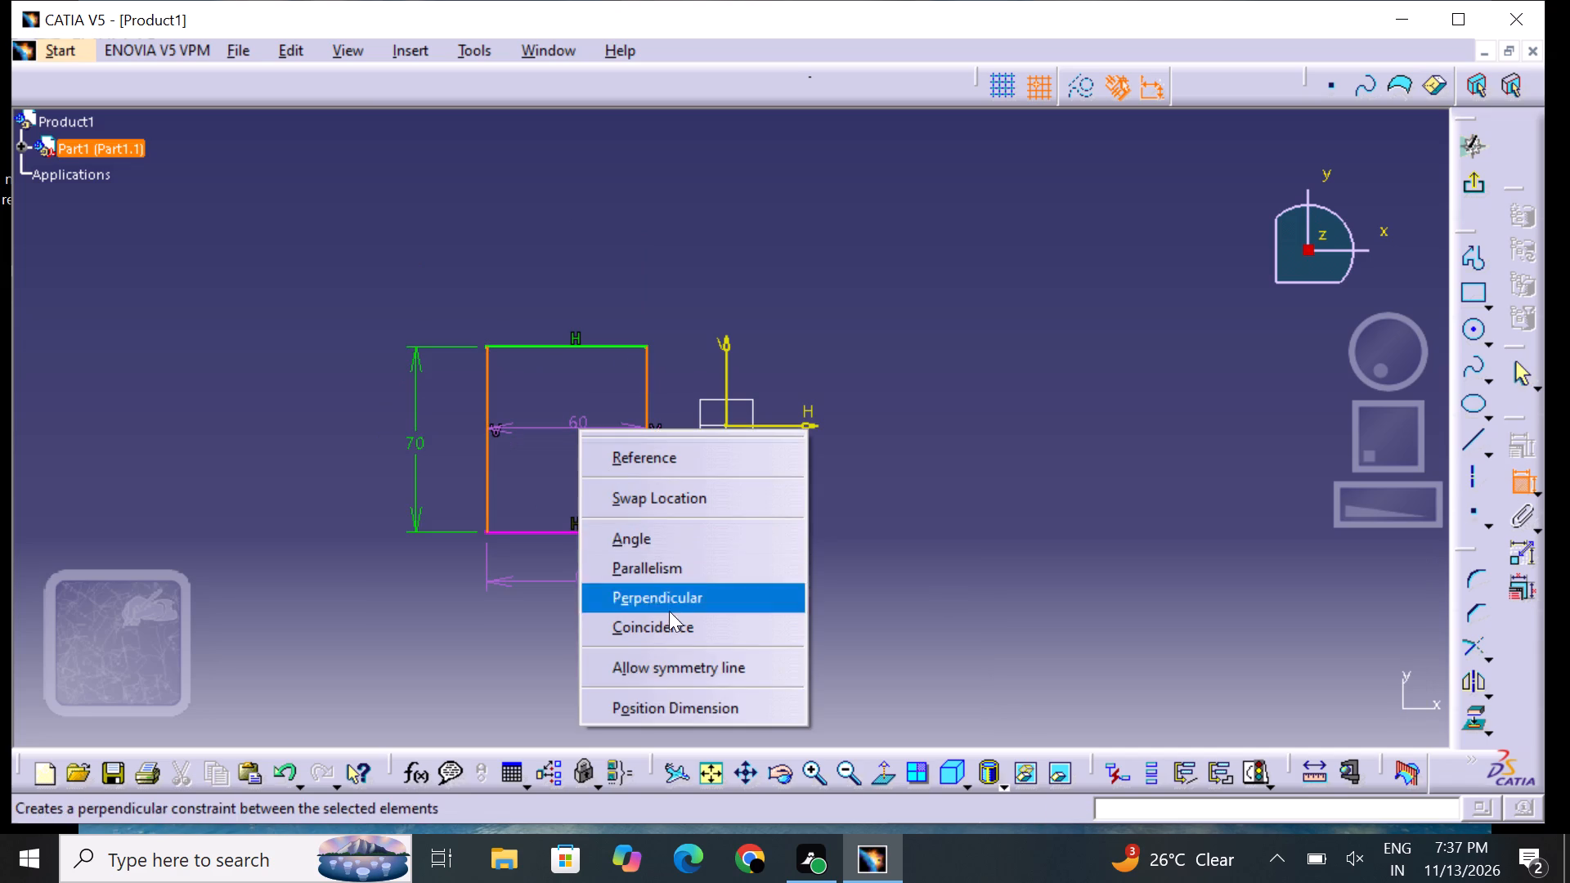
{"action": "left_click", "coordinate": [692, 679]}
{"action": "left_click", "coordinate": [727, 350]}
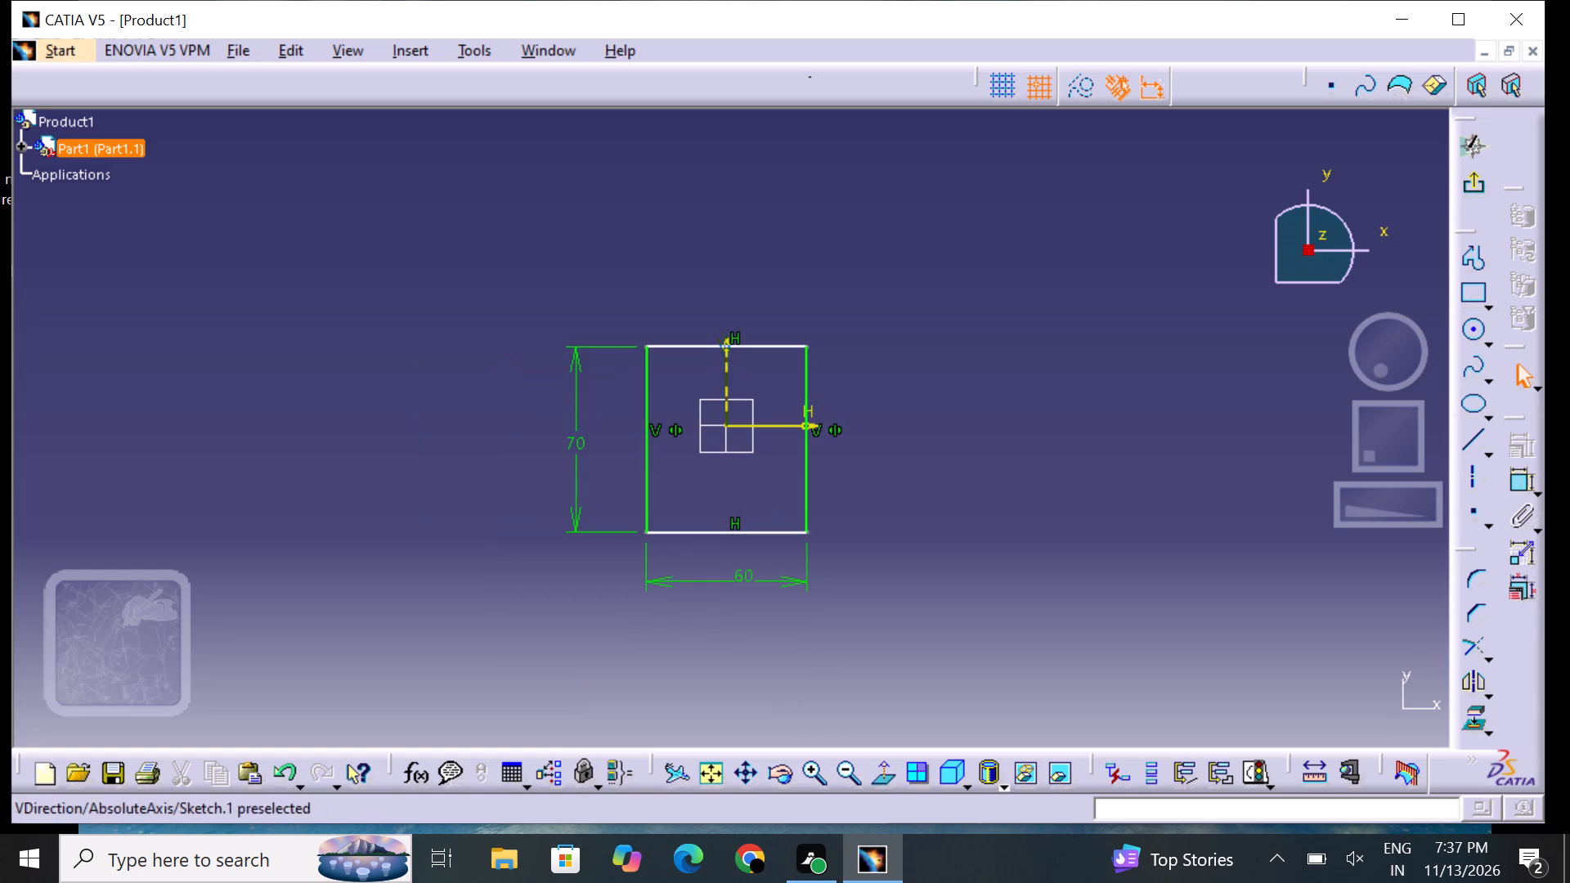
{"action": "left_click", "coordinate": [890, 514]}
Constrain the rectangle's two horizontal edges to be symmetric about the sketch's H axis.
{"action": "left_click", "coordinate": [1520, 474]}
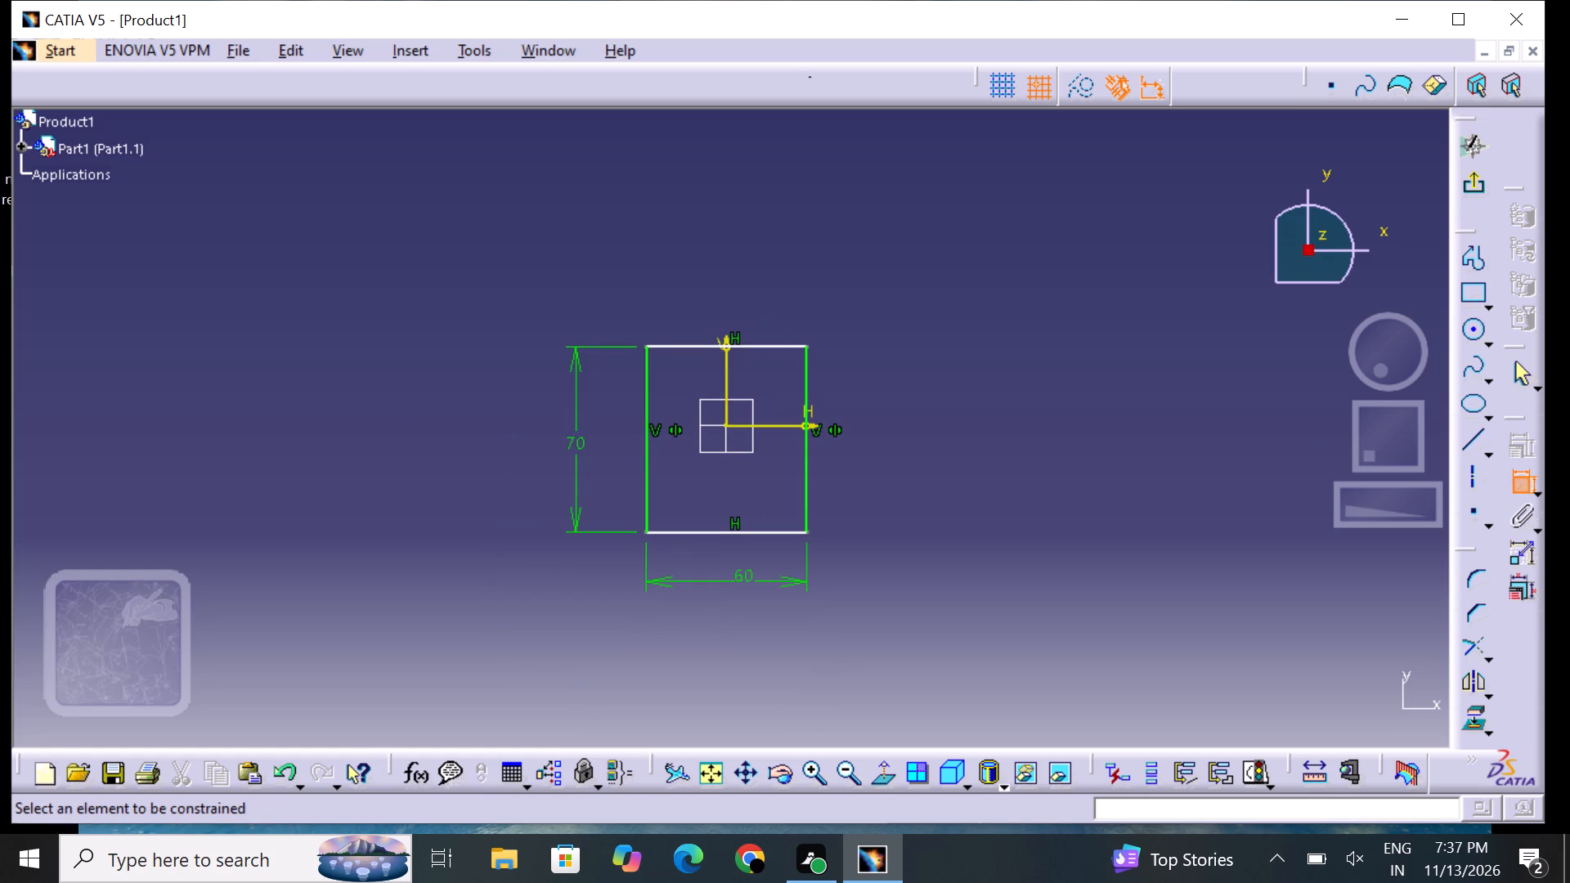
{"action": "left_click", "coordinate": [781, 350]}
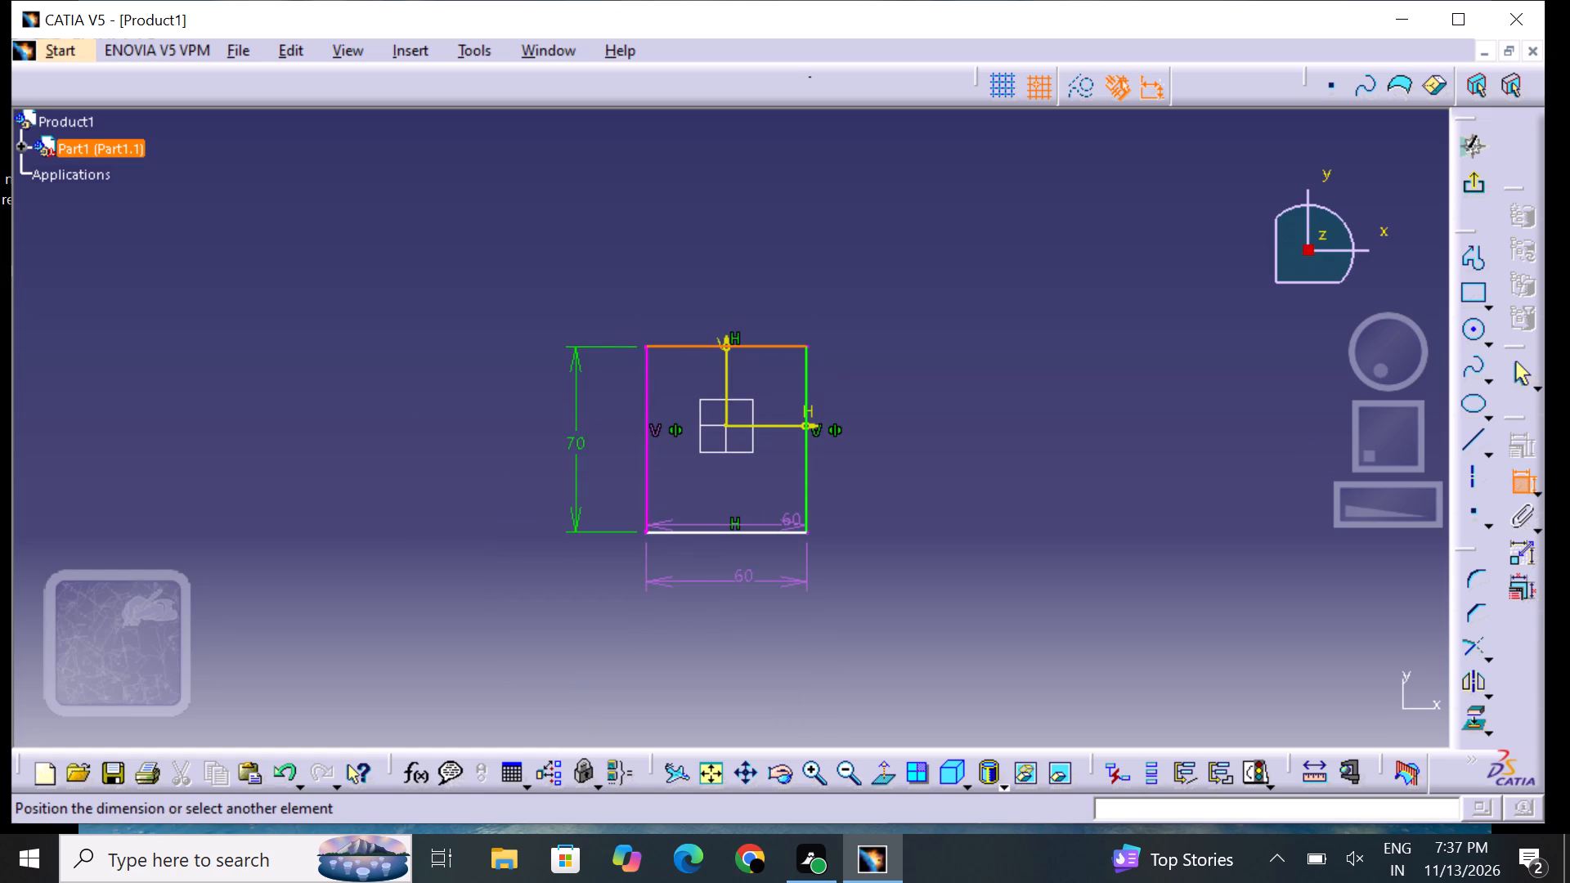
{"action": "left_click", "coordinate": [780, 534]}
{"action": "right_click", "coordinate": [767, 468]}
{"action": "left_click_drag", "start_coordinate": [863, 700], "coordinate": [864, 700]}
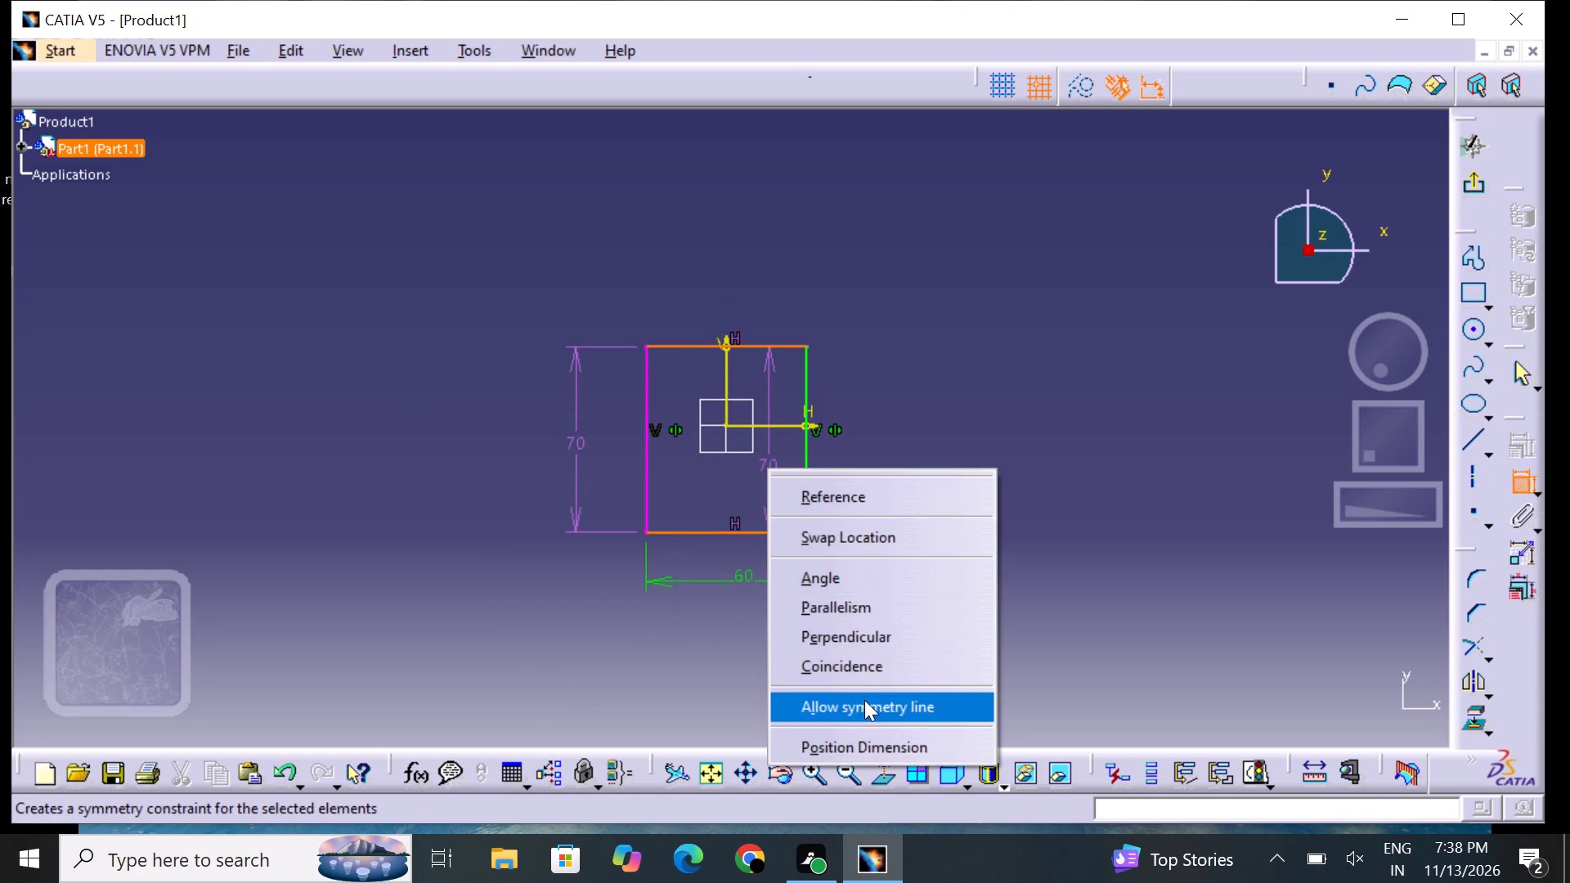
{"action": "left_click_drag", "start_coordinate": [864, 700], "coordinate": [865, 689]}
{"action": "left_click", "coordinate": [916, 706]}
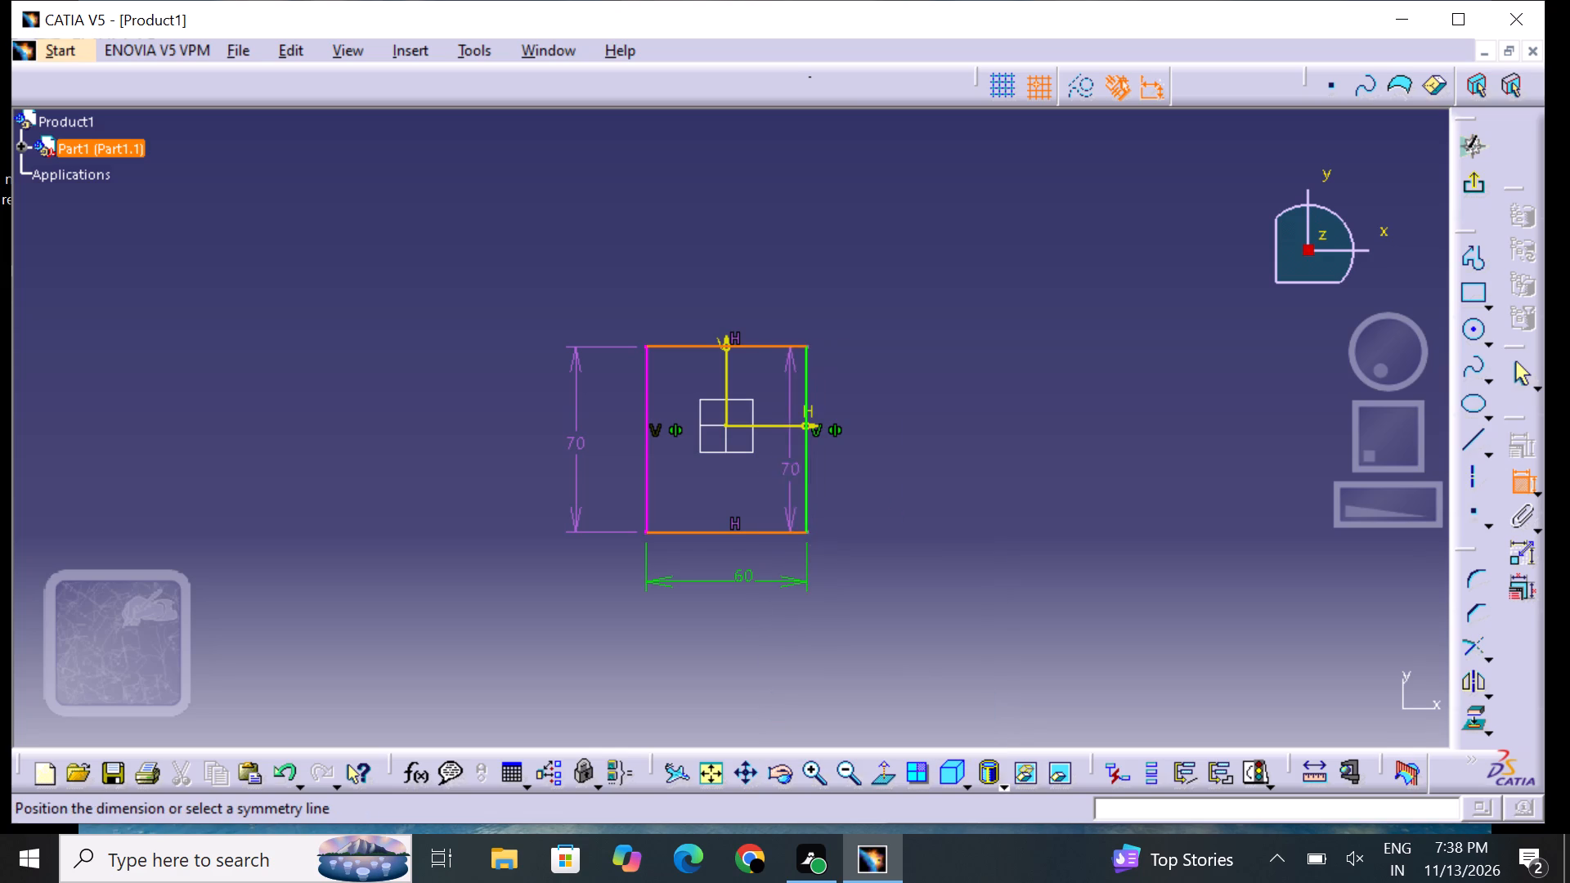
{"action": "left_click", "coordinate": [783, 431]}
{"action": "left_click", "coordinate": [950, 486]}
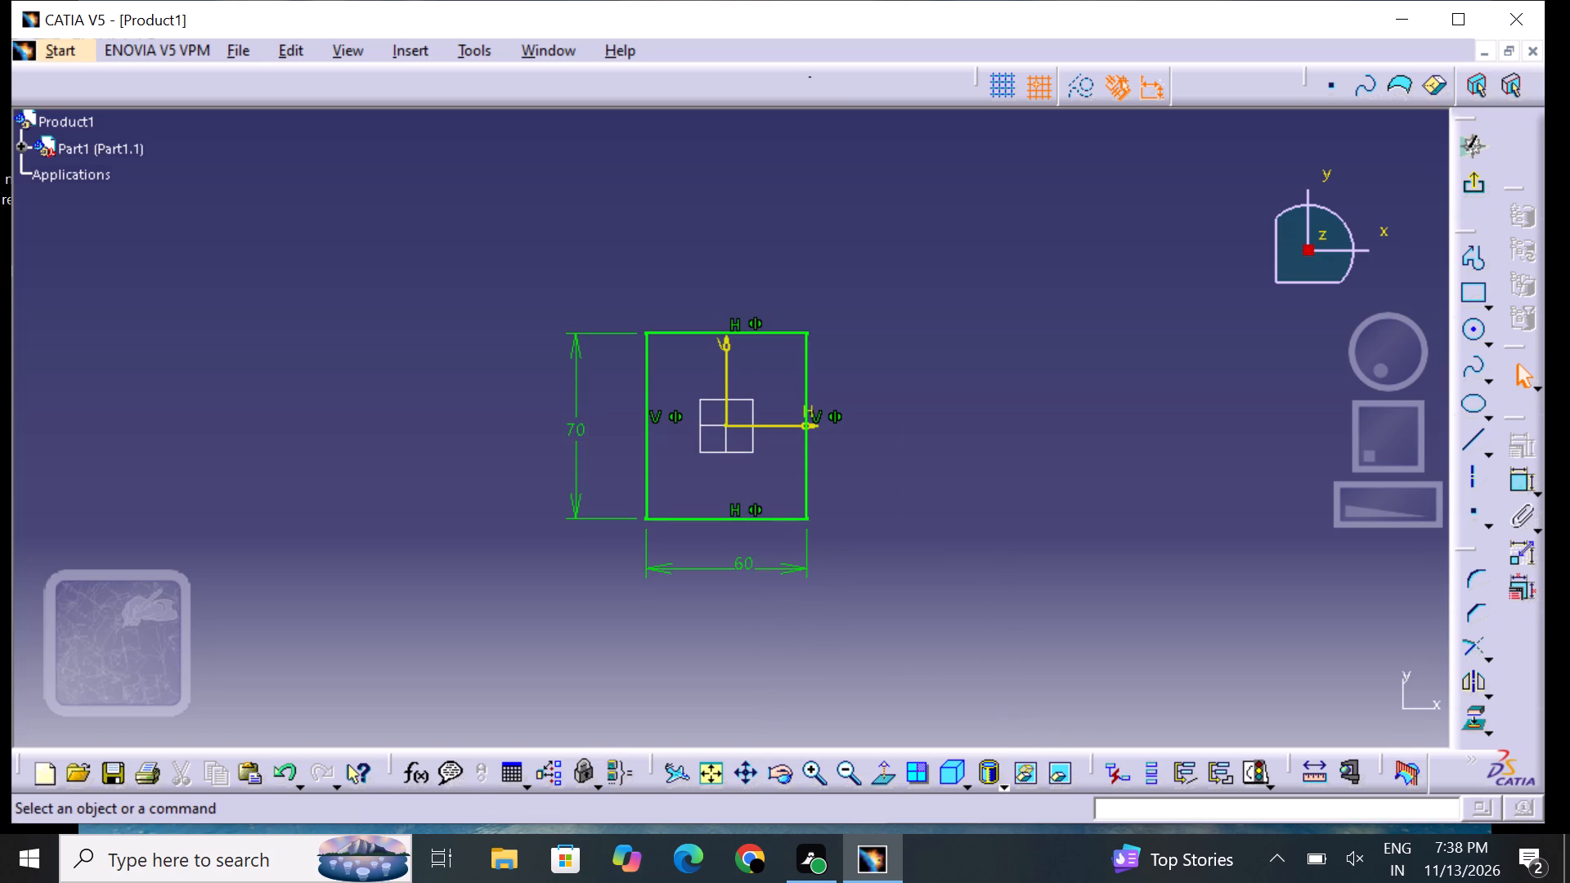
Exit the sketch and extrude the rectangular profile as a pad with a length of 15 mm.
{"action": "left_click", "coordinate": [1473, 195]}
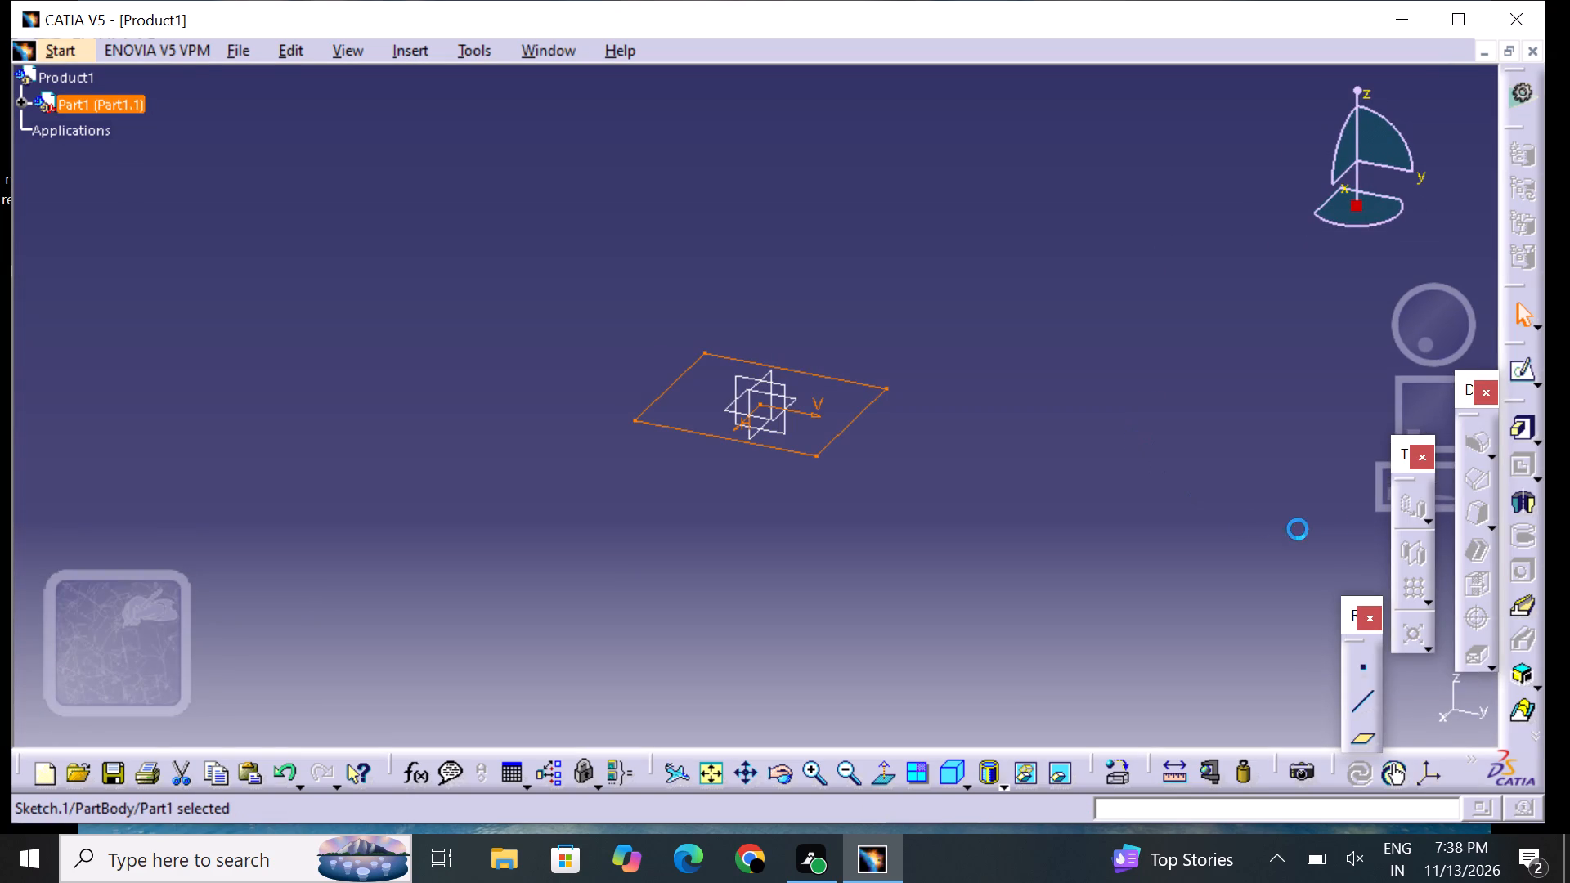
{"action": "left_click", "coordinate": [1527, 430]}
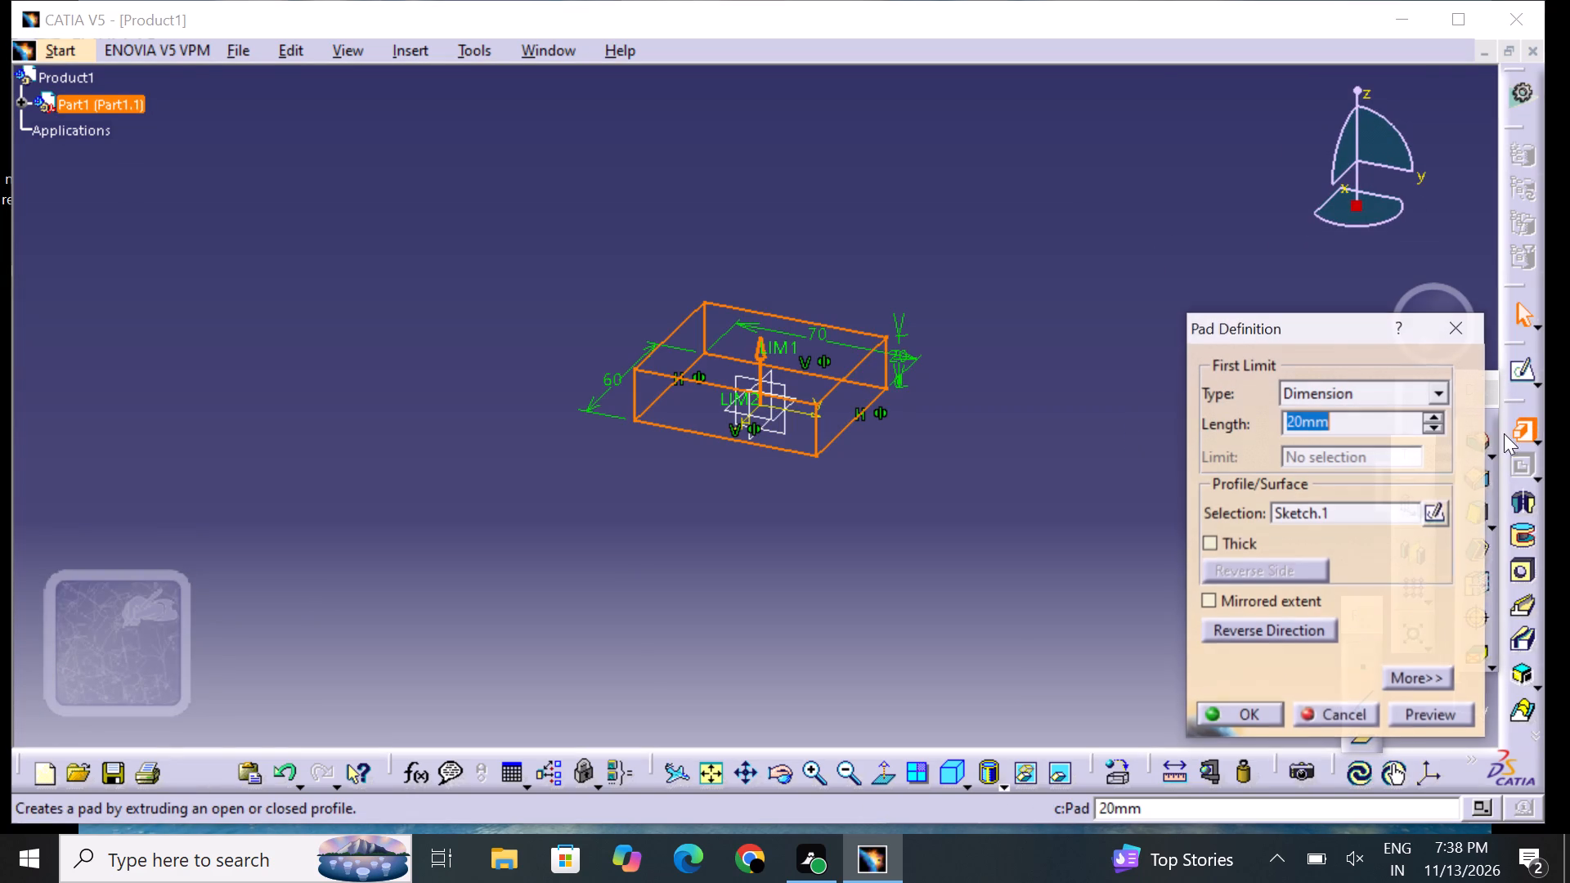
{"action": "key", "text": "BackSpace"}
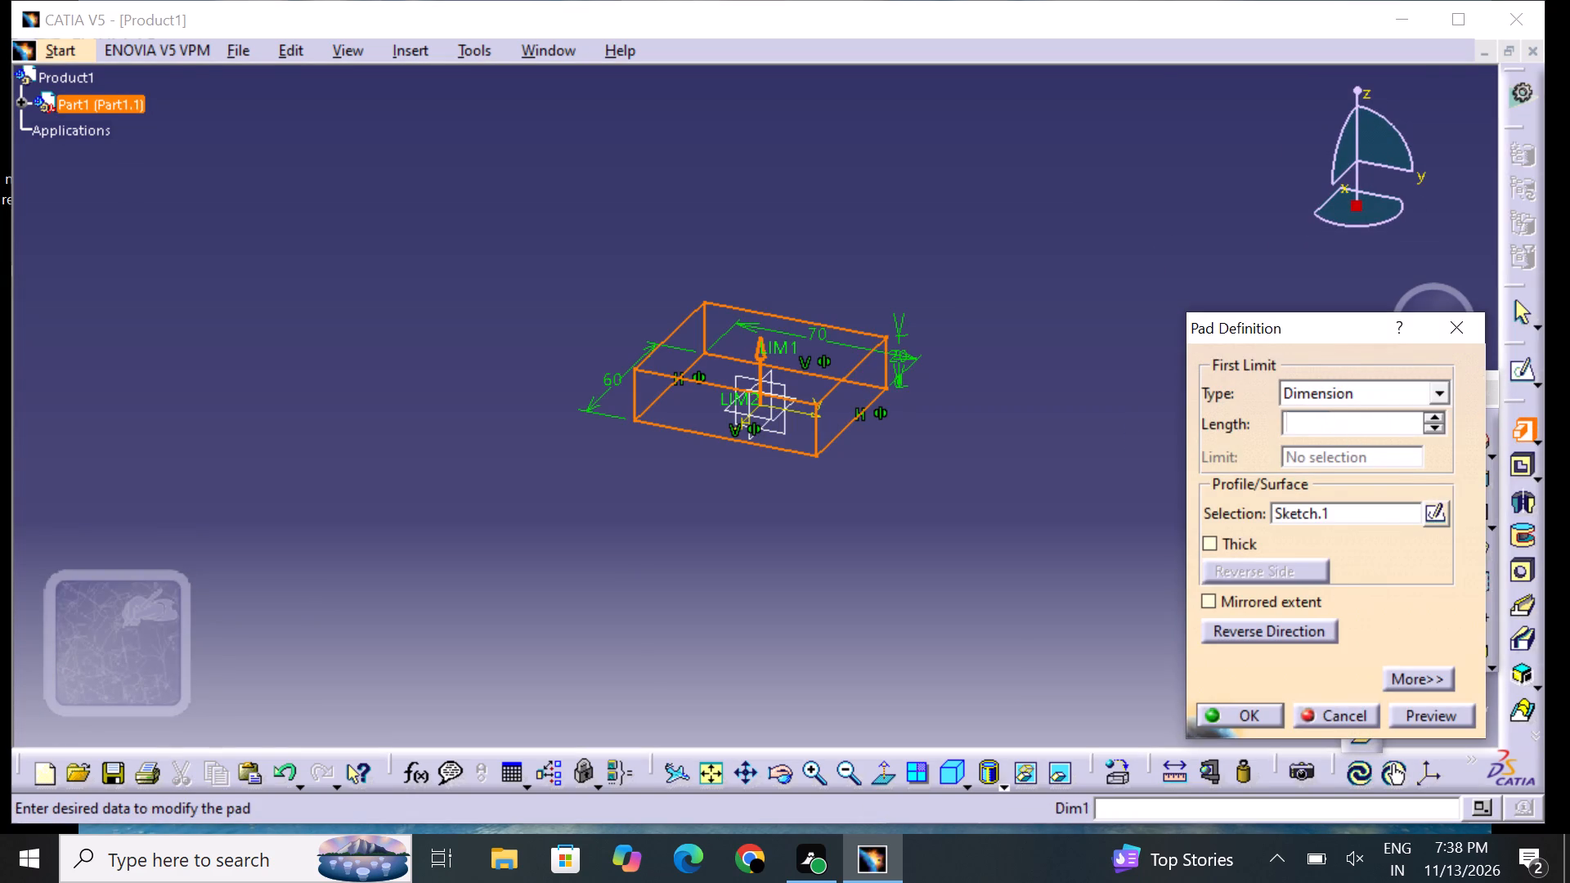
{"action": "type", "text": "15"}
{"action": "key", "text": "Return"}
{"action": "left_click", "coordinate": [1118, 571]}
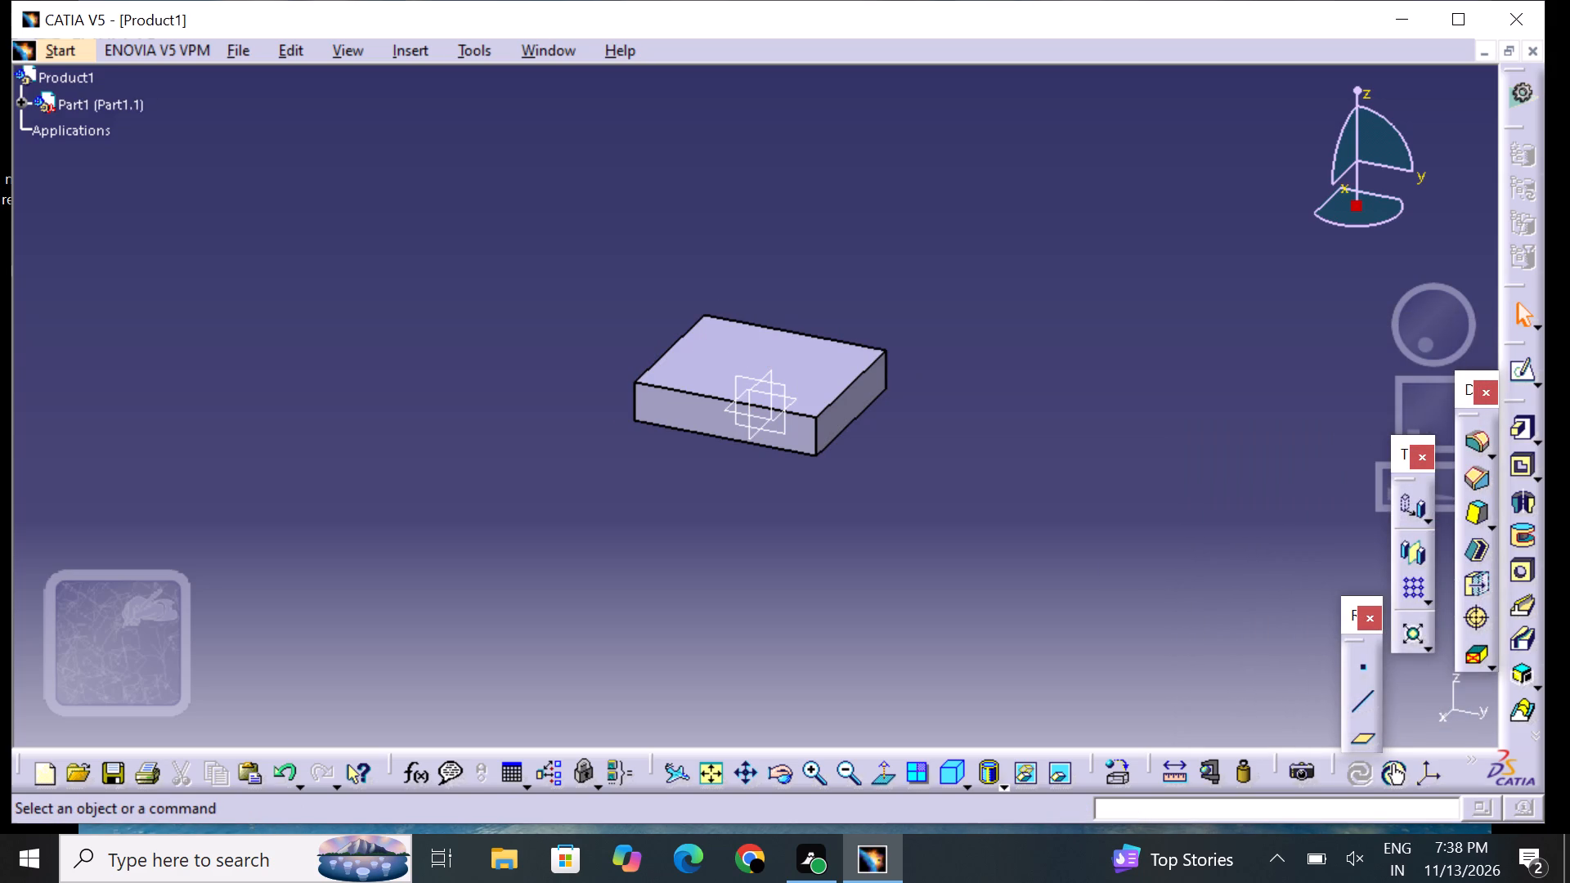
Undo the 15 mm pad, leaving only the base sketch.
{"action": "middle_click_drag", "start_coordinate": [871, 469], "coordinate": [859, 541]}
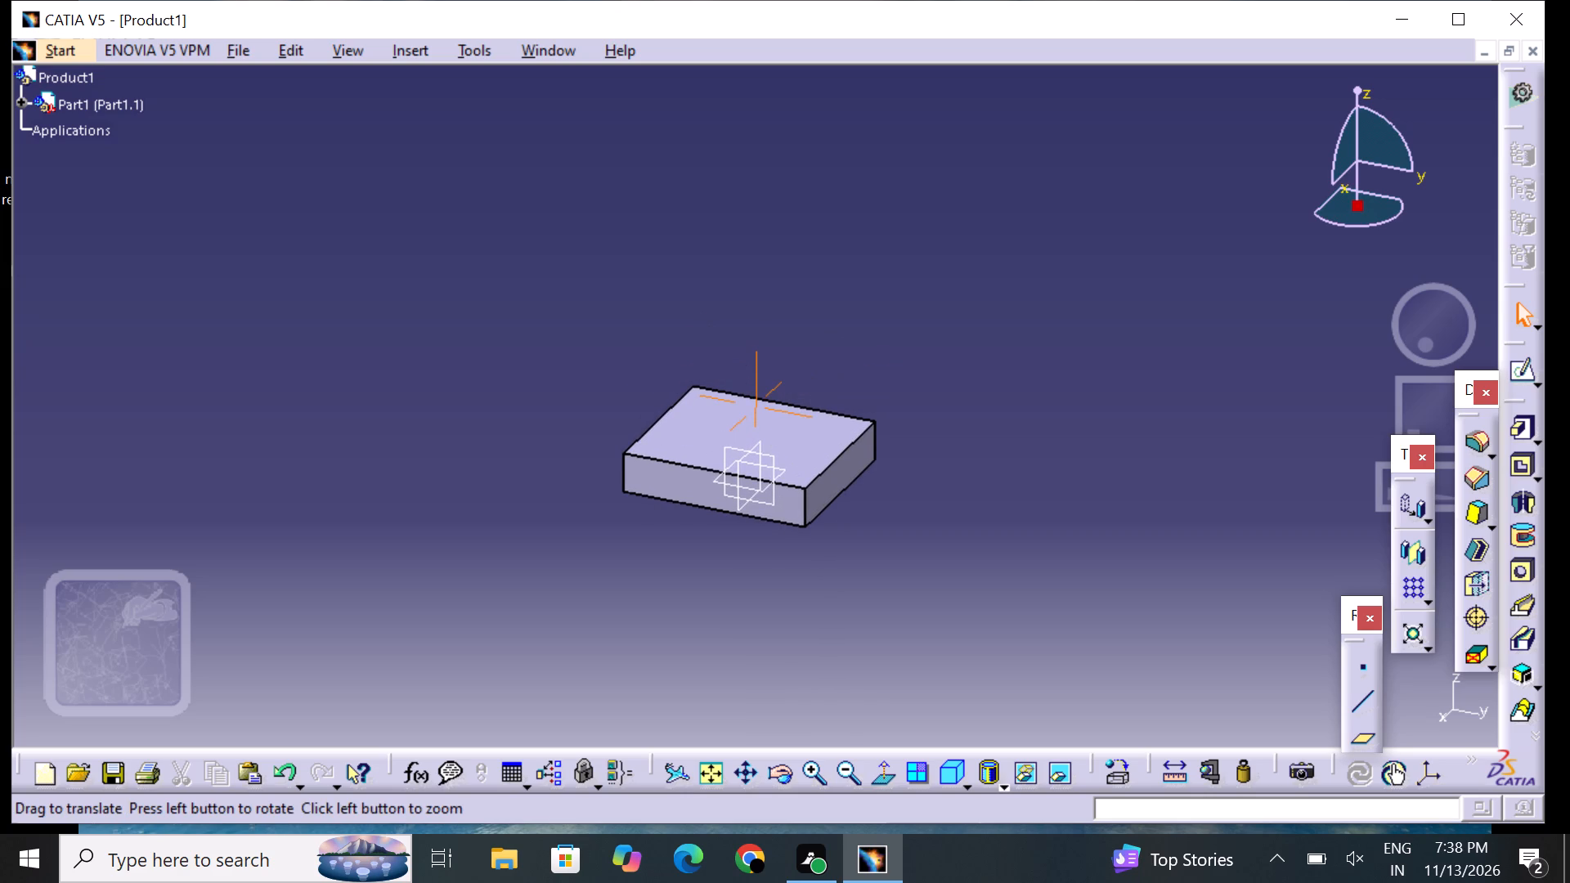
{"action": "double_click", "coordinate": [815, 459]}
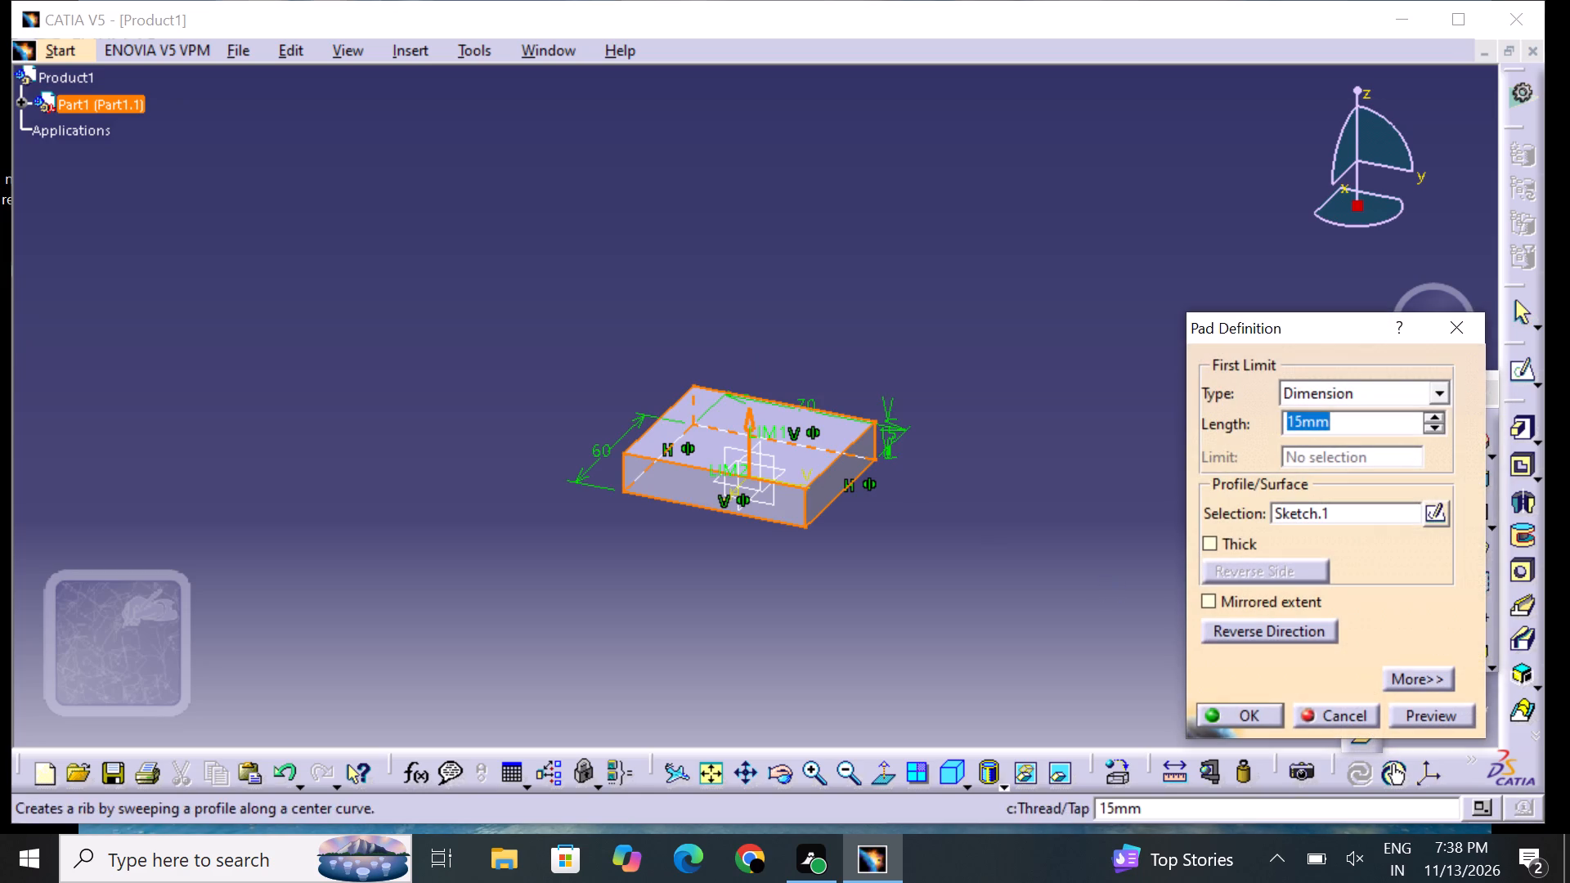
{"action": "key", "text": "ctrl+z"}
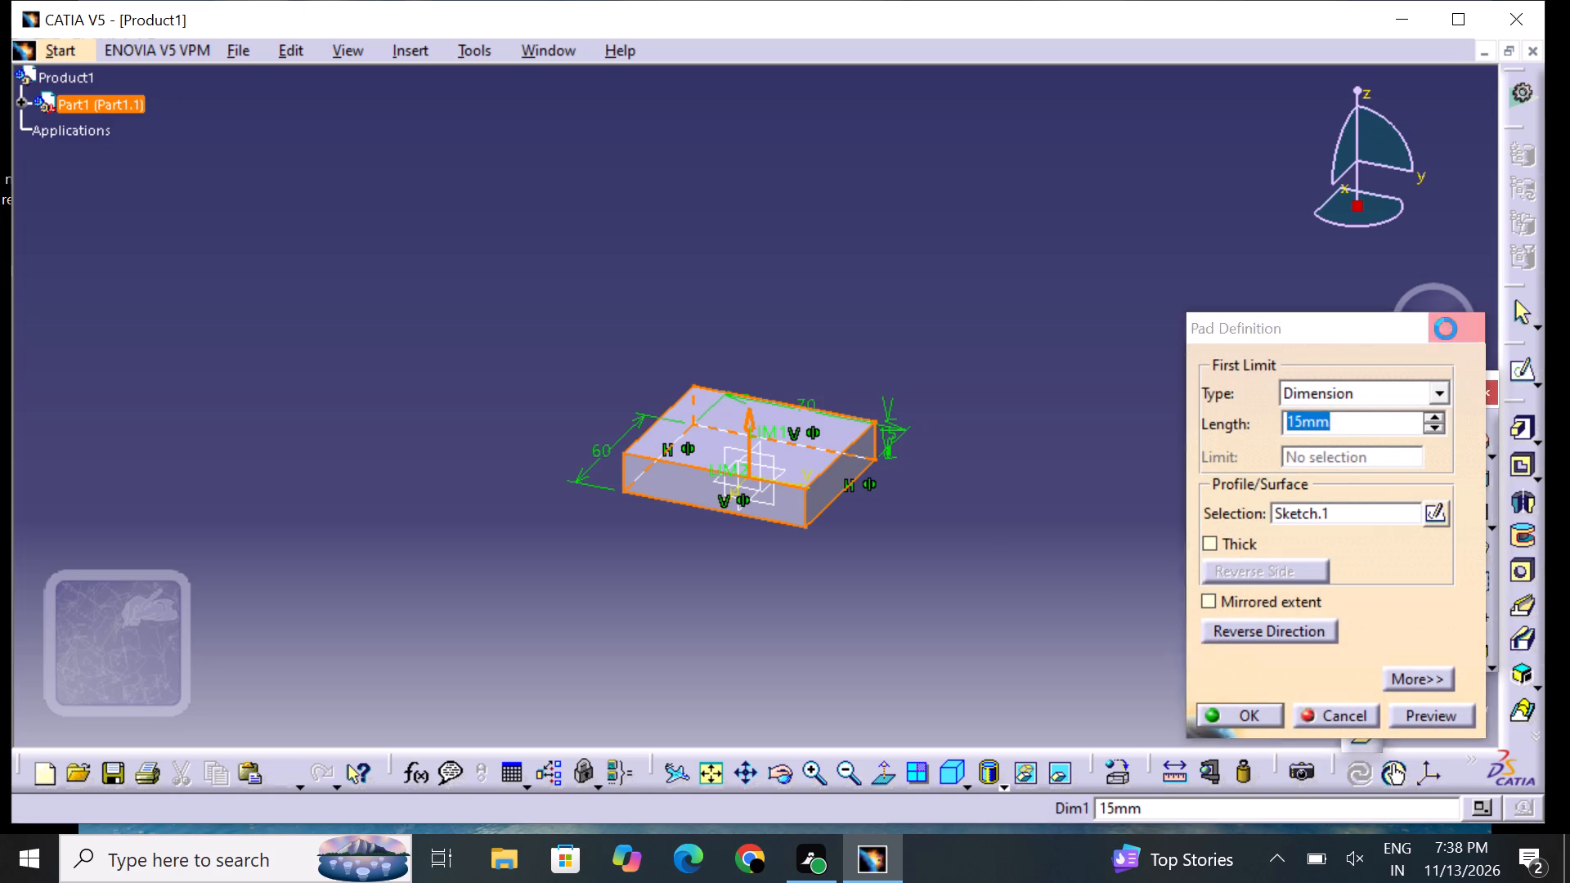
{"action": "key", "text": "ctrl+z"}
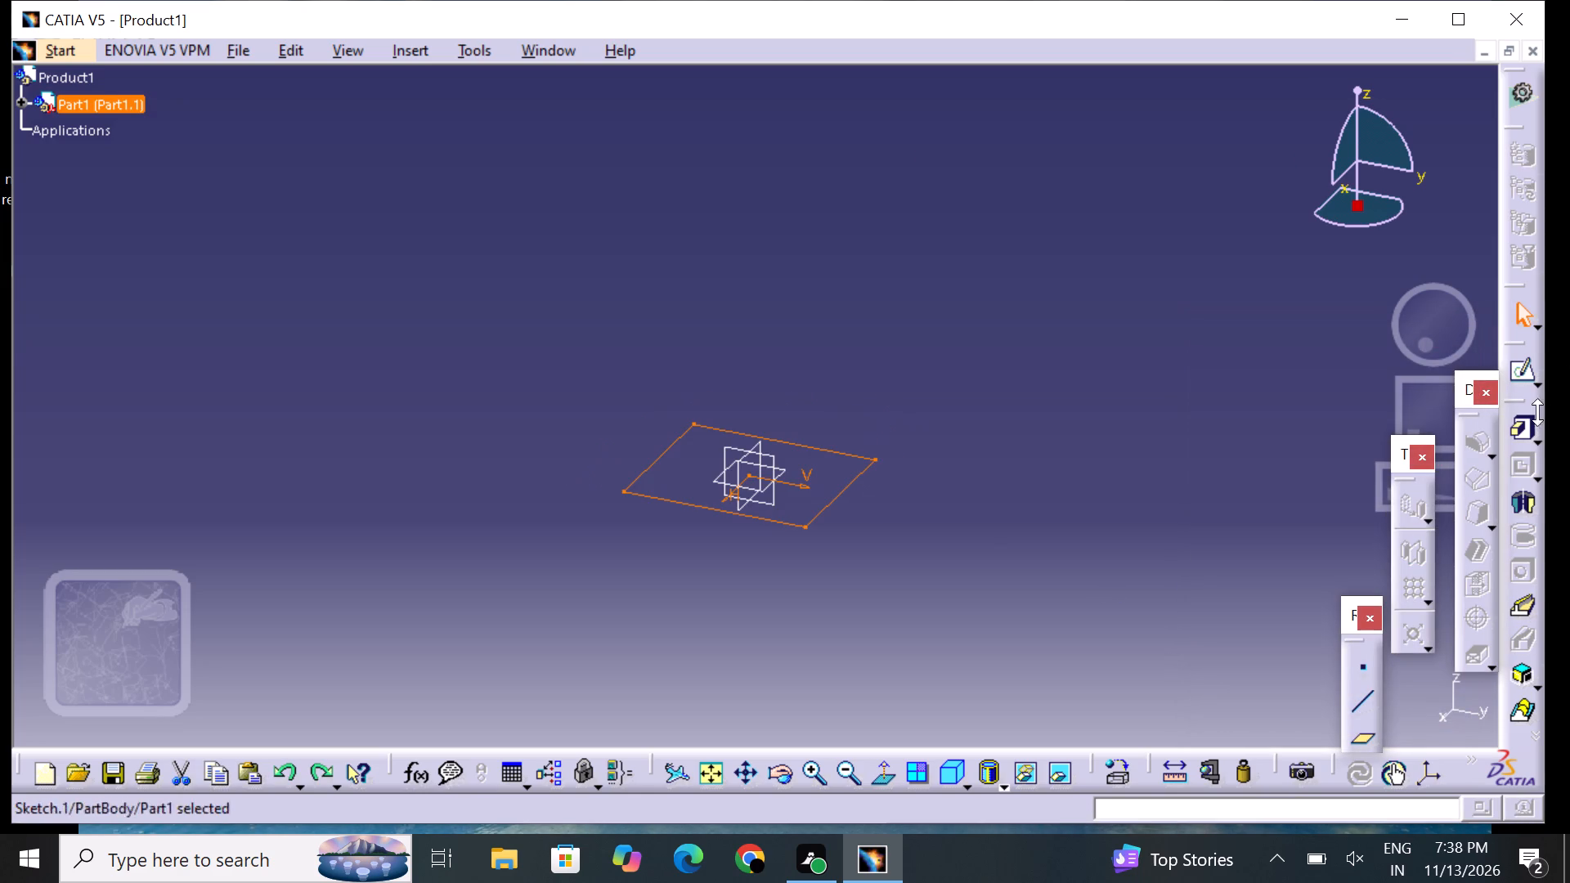
Reopen the base sketch and set the length of the rectangle's vertical edge to 95 mm.
{"action": "left_click", "coordinate": [1517, 370]}
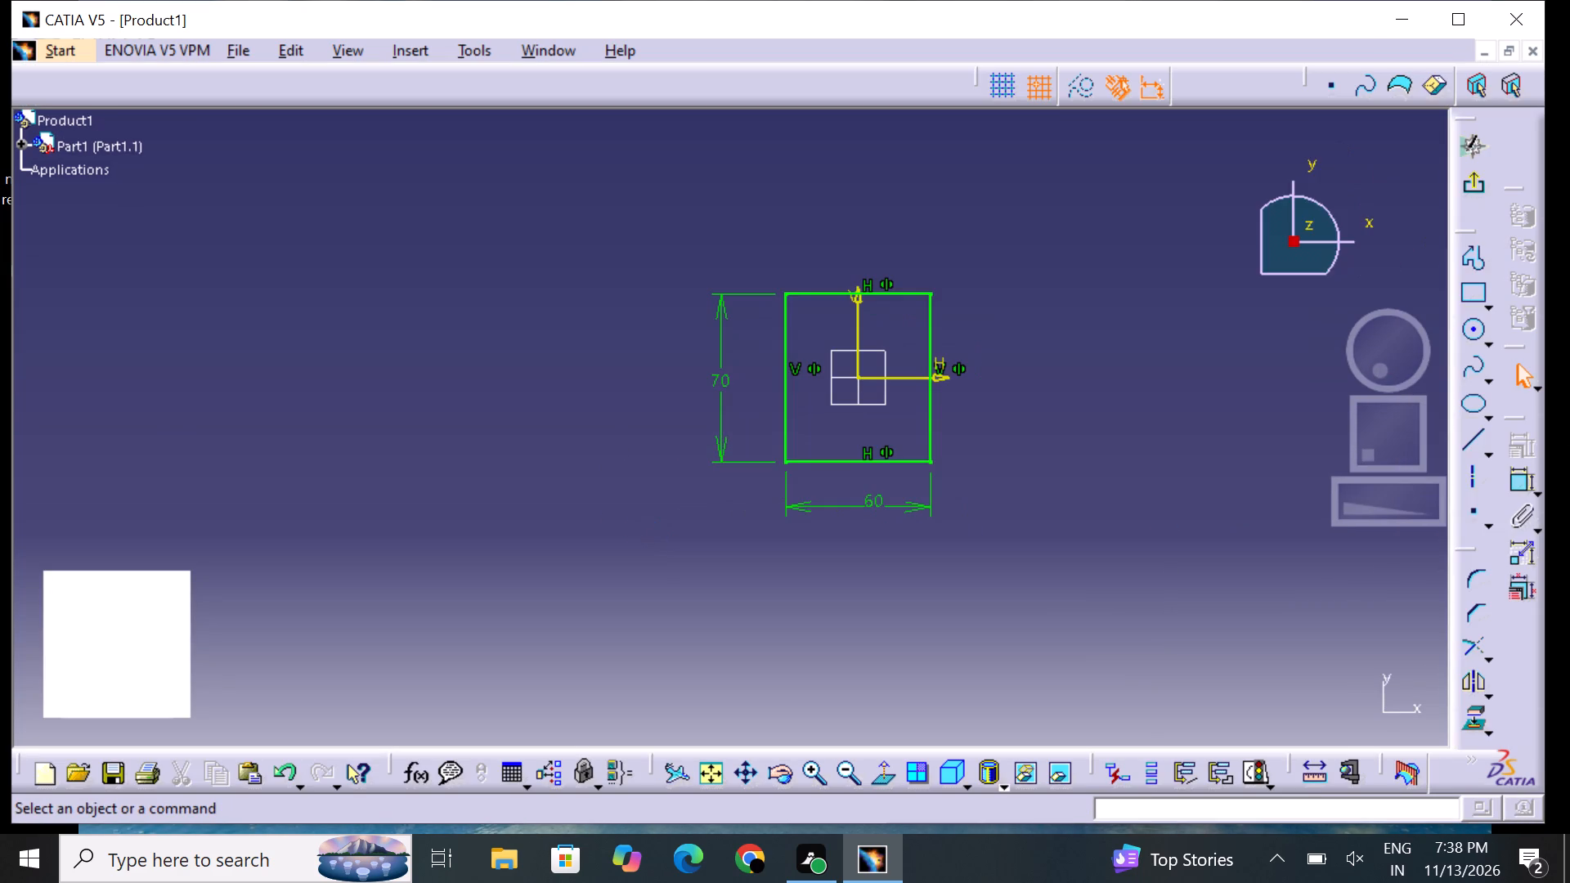
{"action": "double_click", "coordinate": [719, 372]}
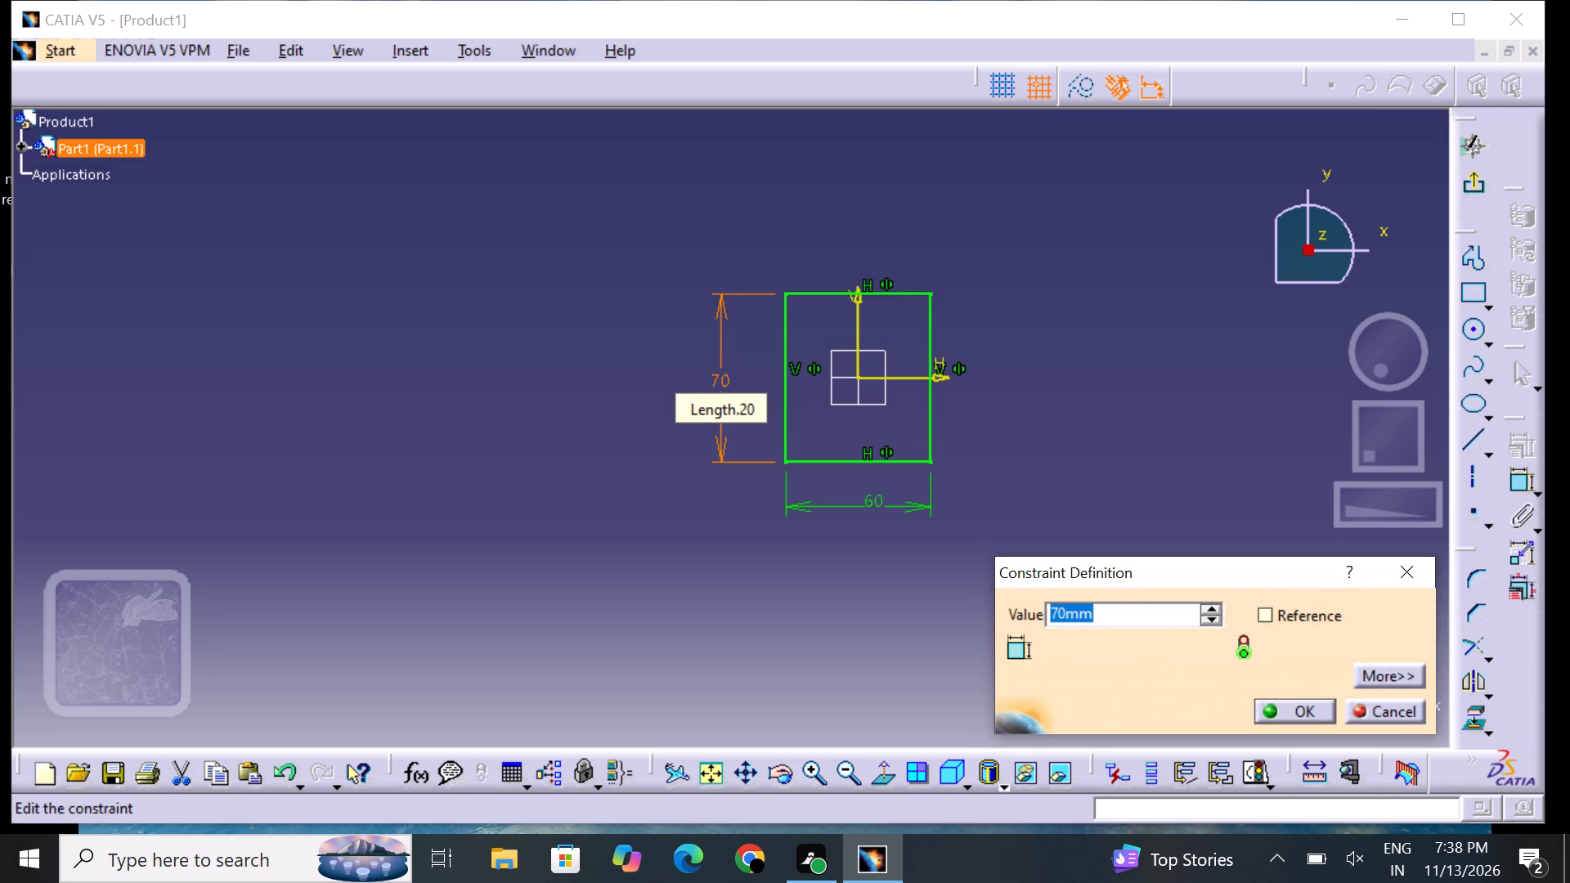
{"action": "key", "text": "BackSpace"}
{"action": "type", "text": "95"}
{"action": "key", "text": "Return"}
{"action": "left_click", "coordinate": [1215, 542]}
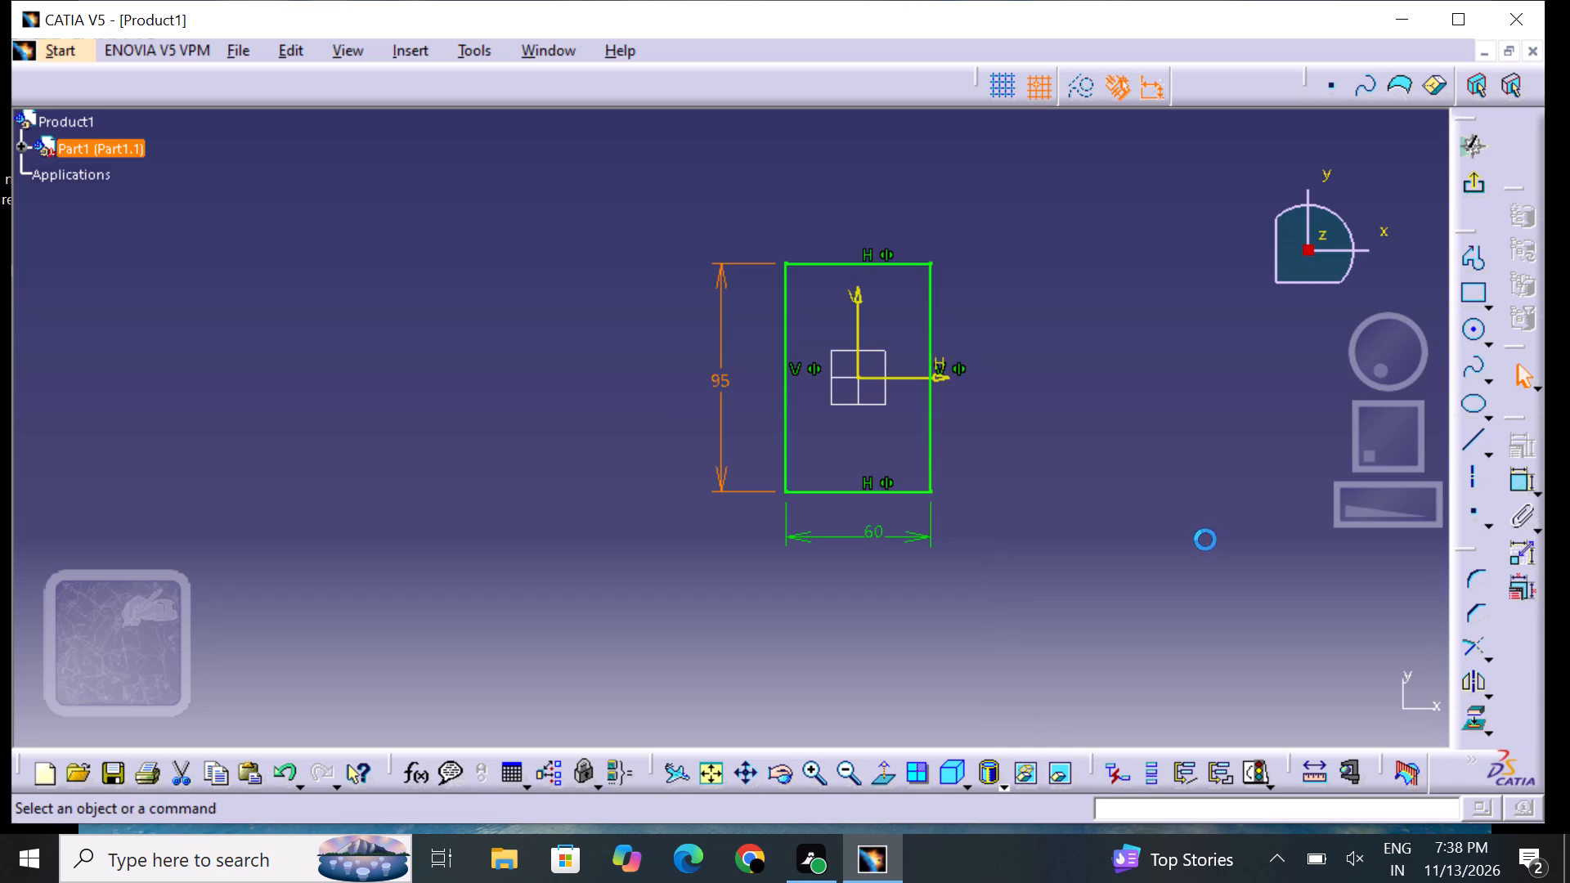
Exit the sketch and extrude the 60 by 95 mm profile as a pad with a length of 15 mm.
{"action": "left_click", "coordinate": [1472, 177]}
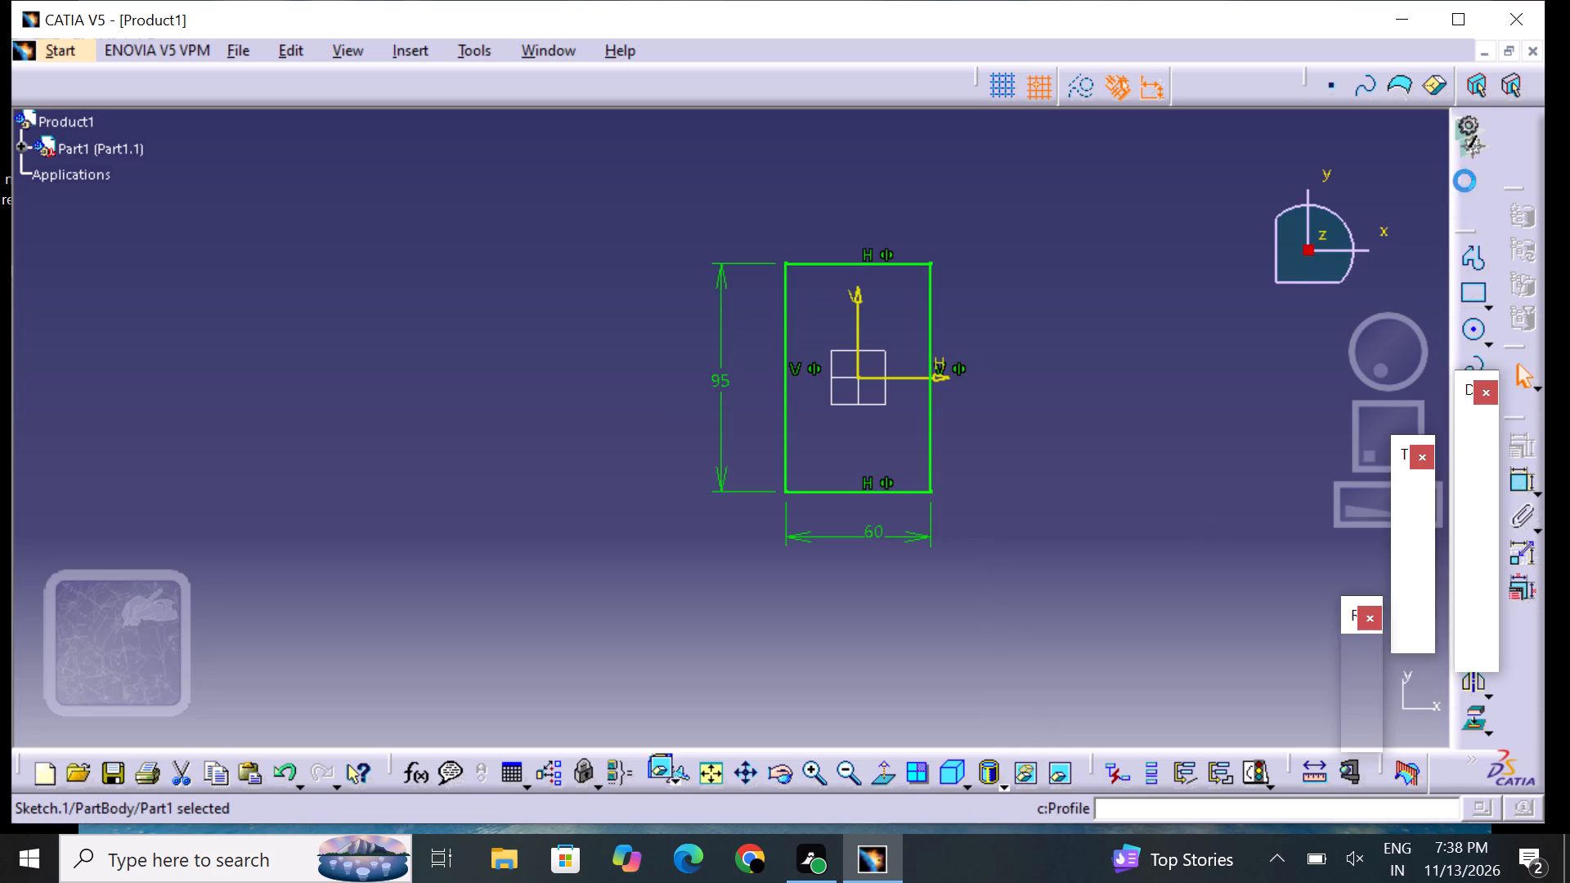
{"action": "left_click", "coordinate": [1523, 433]}
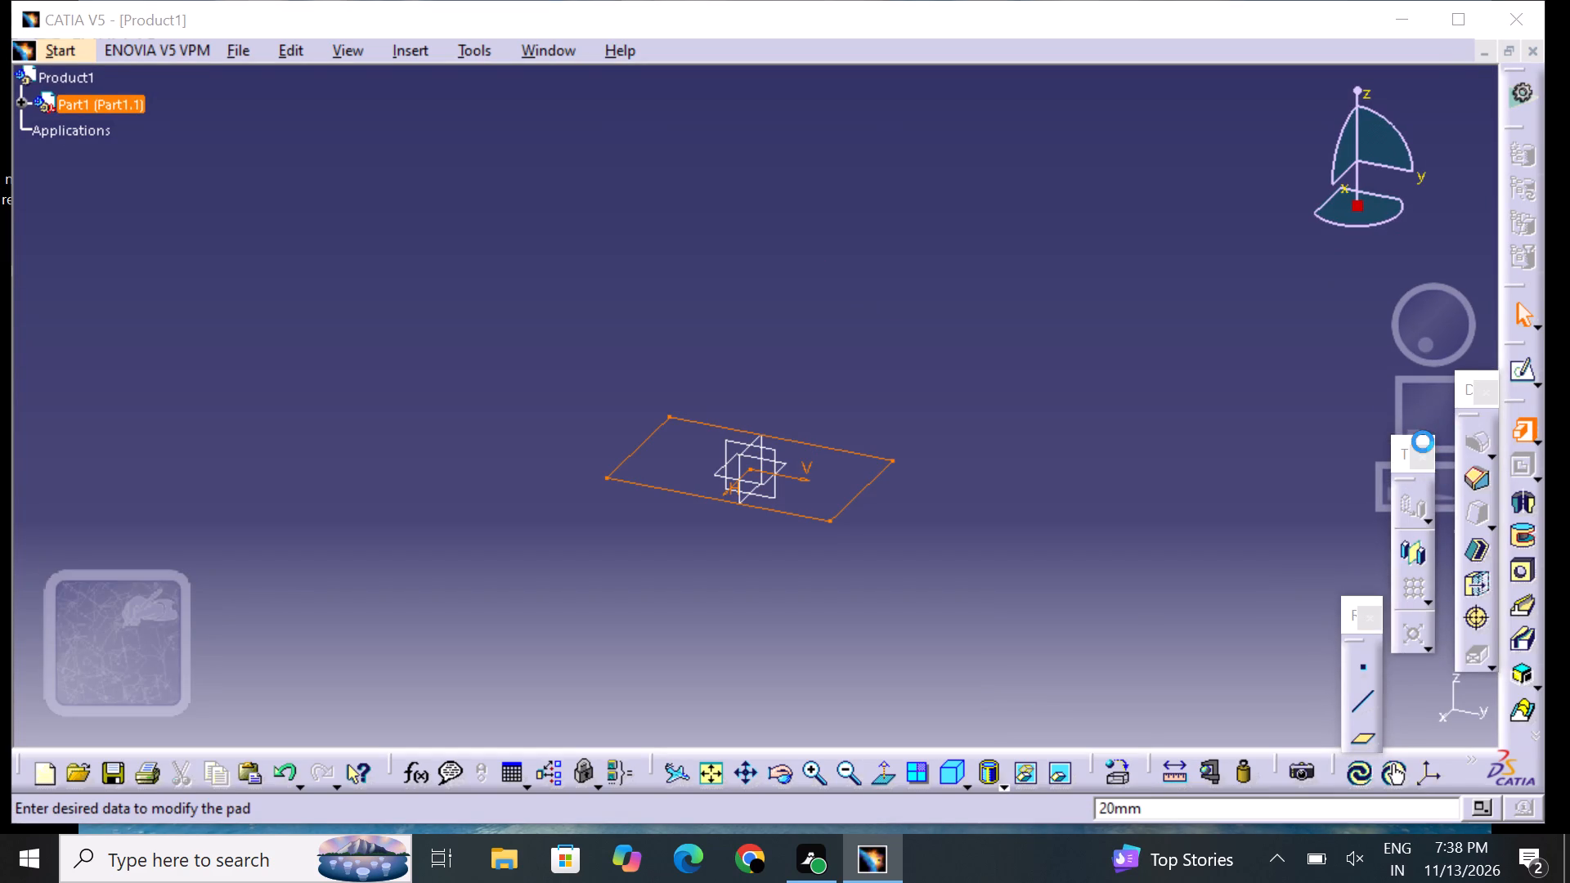
{"action": "key", "text": "BackSpace"}
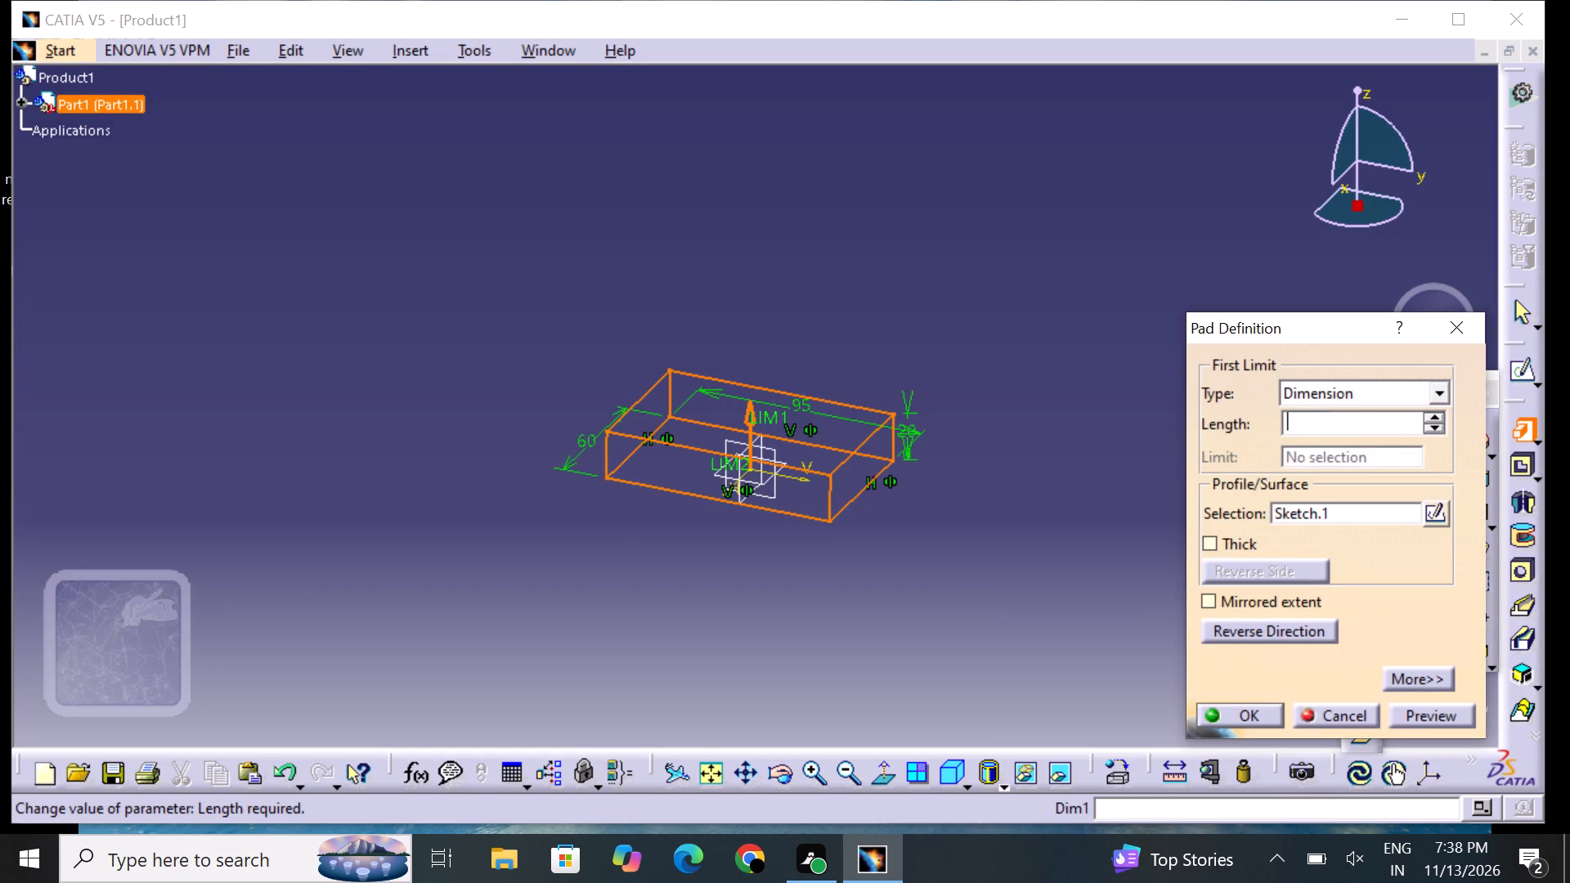
{"action": "type", "text": "15"}
{"action": "key", "text": "Return"}
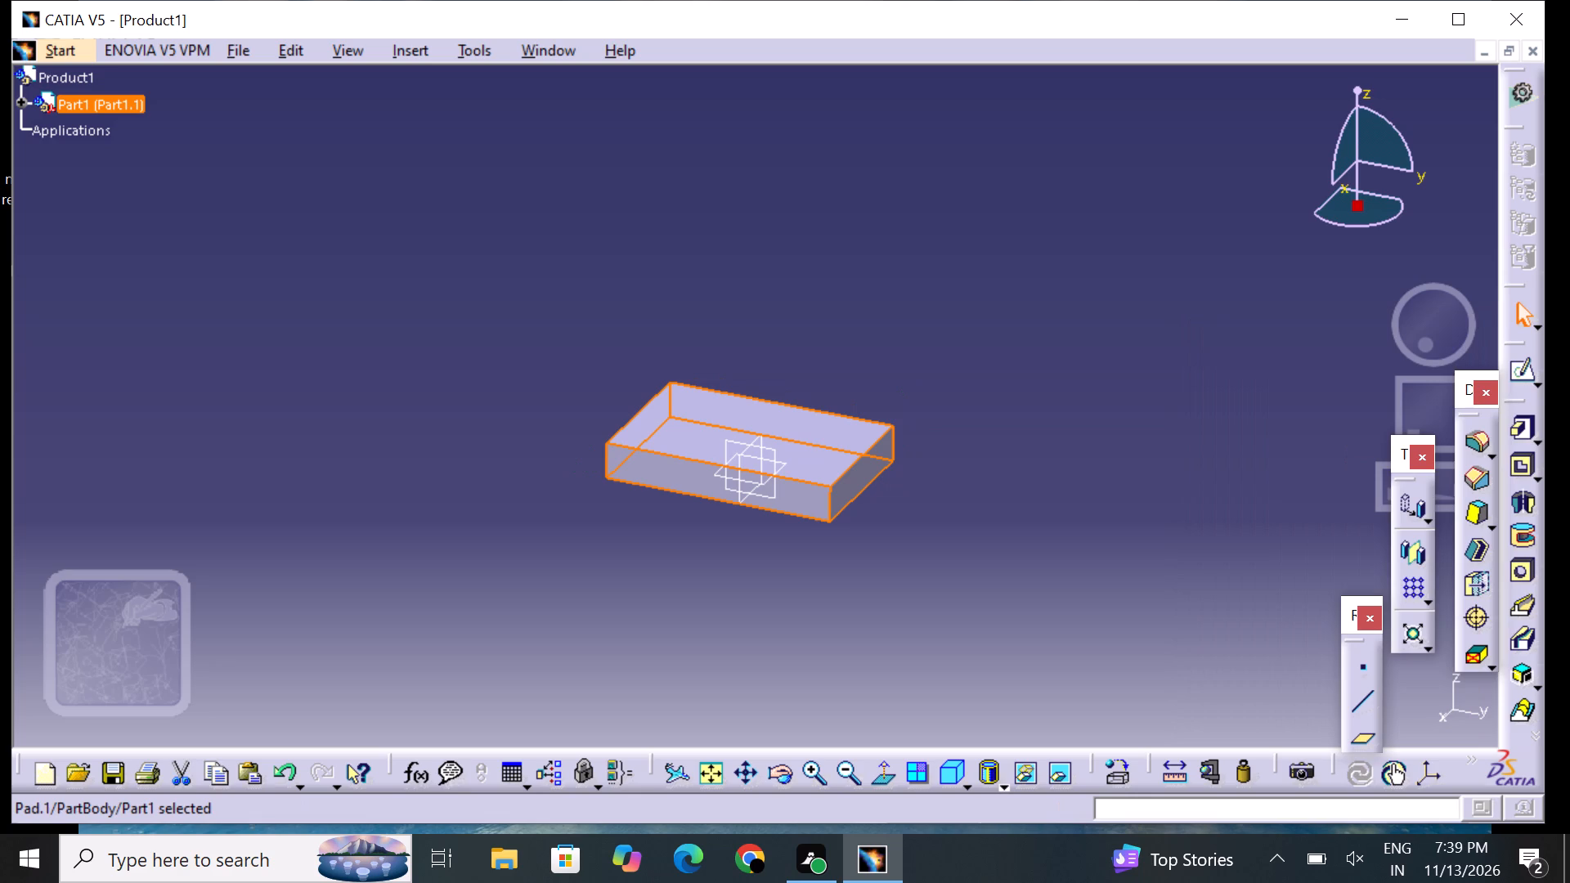
{"action": "left_click", "coordinate": [1151, 513]}
Start a new sketch on the top face of the pad.
{"action": "triple_click", "coordinate": [810, 773]}
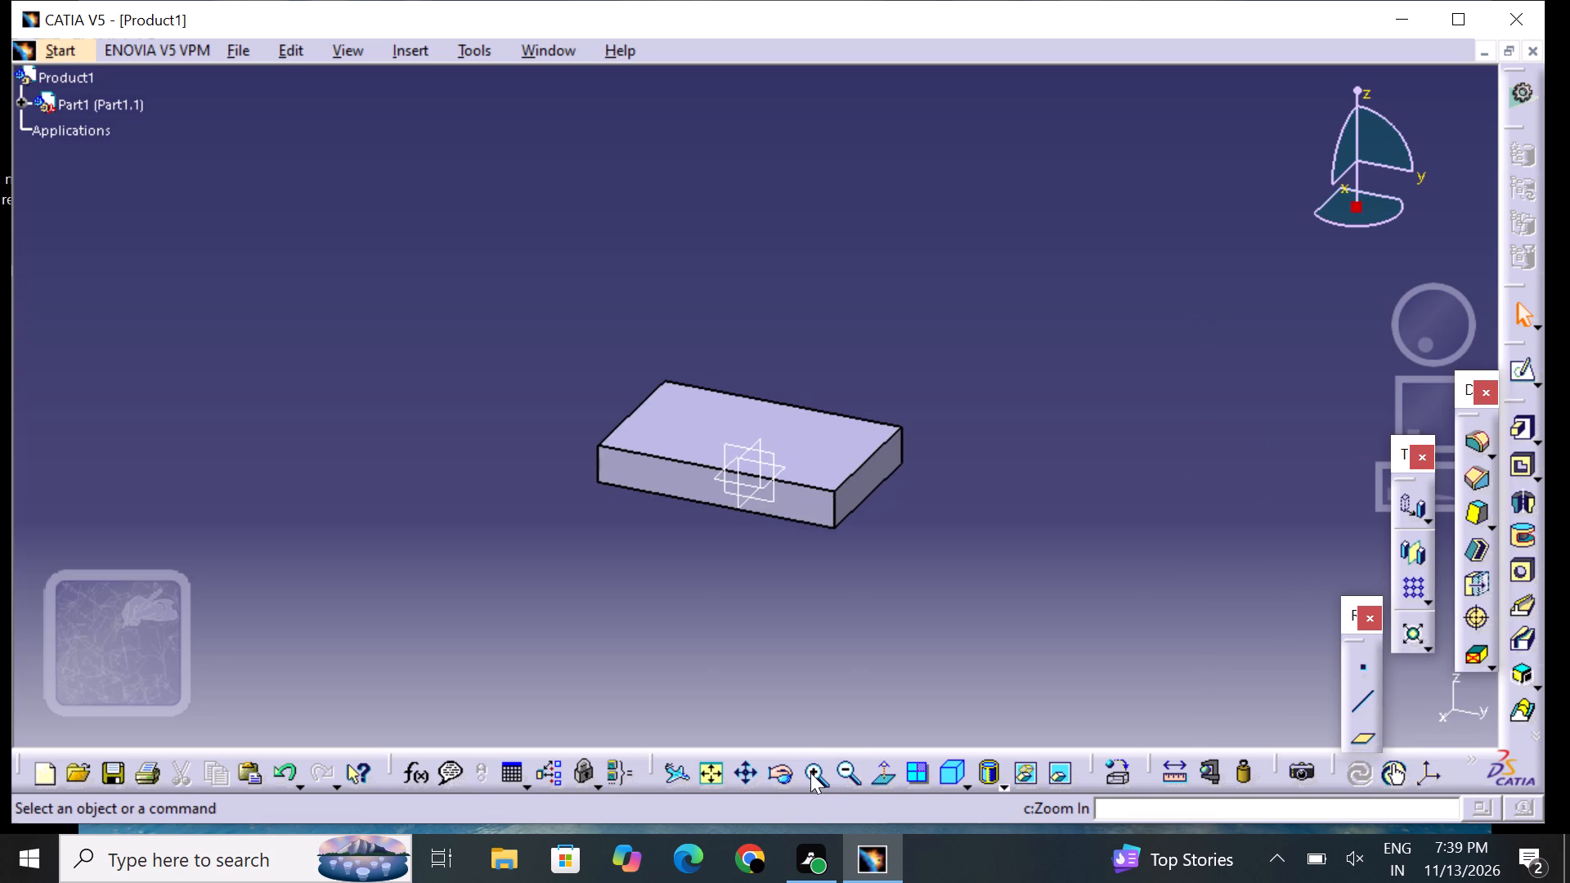
{"action": "middle_click_drag", "start_coordinate": [810, 620], "coordinate": [827, 546]}
{"action": "left_click", "coordinate": [806, 392]}
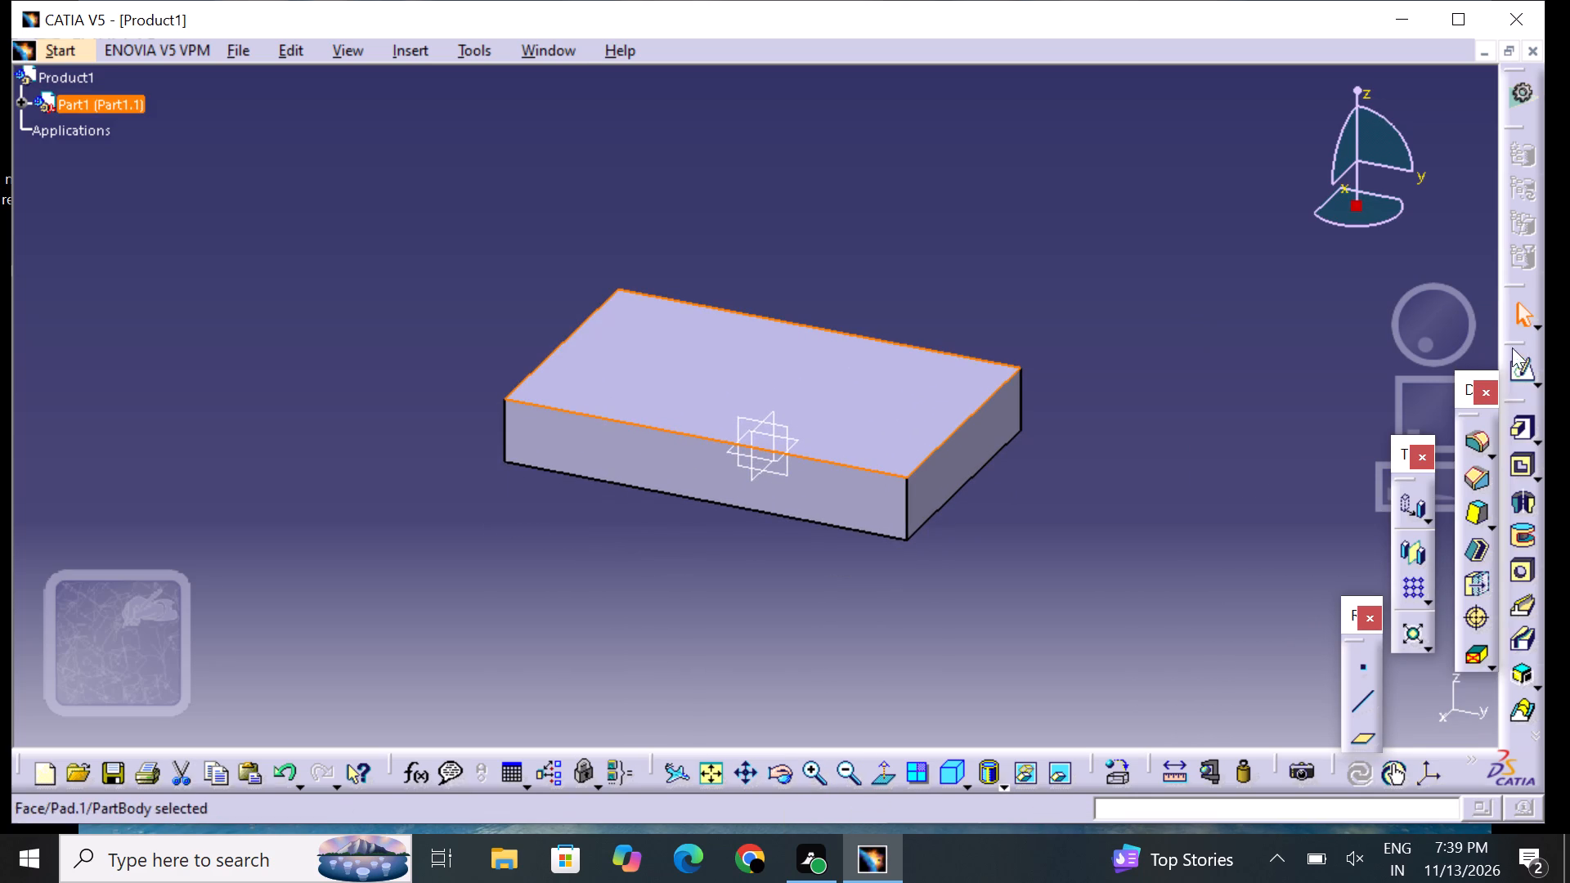
{"action": "left_click", "coordinate": [1521, 369]}
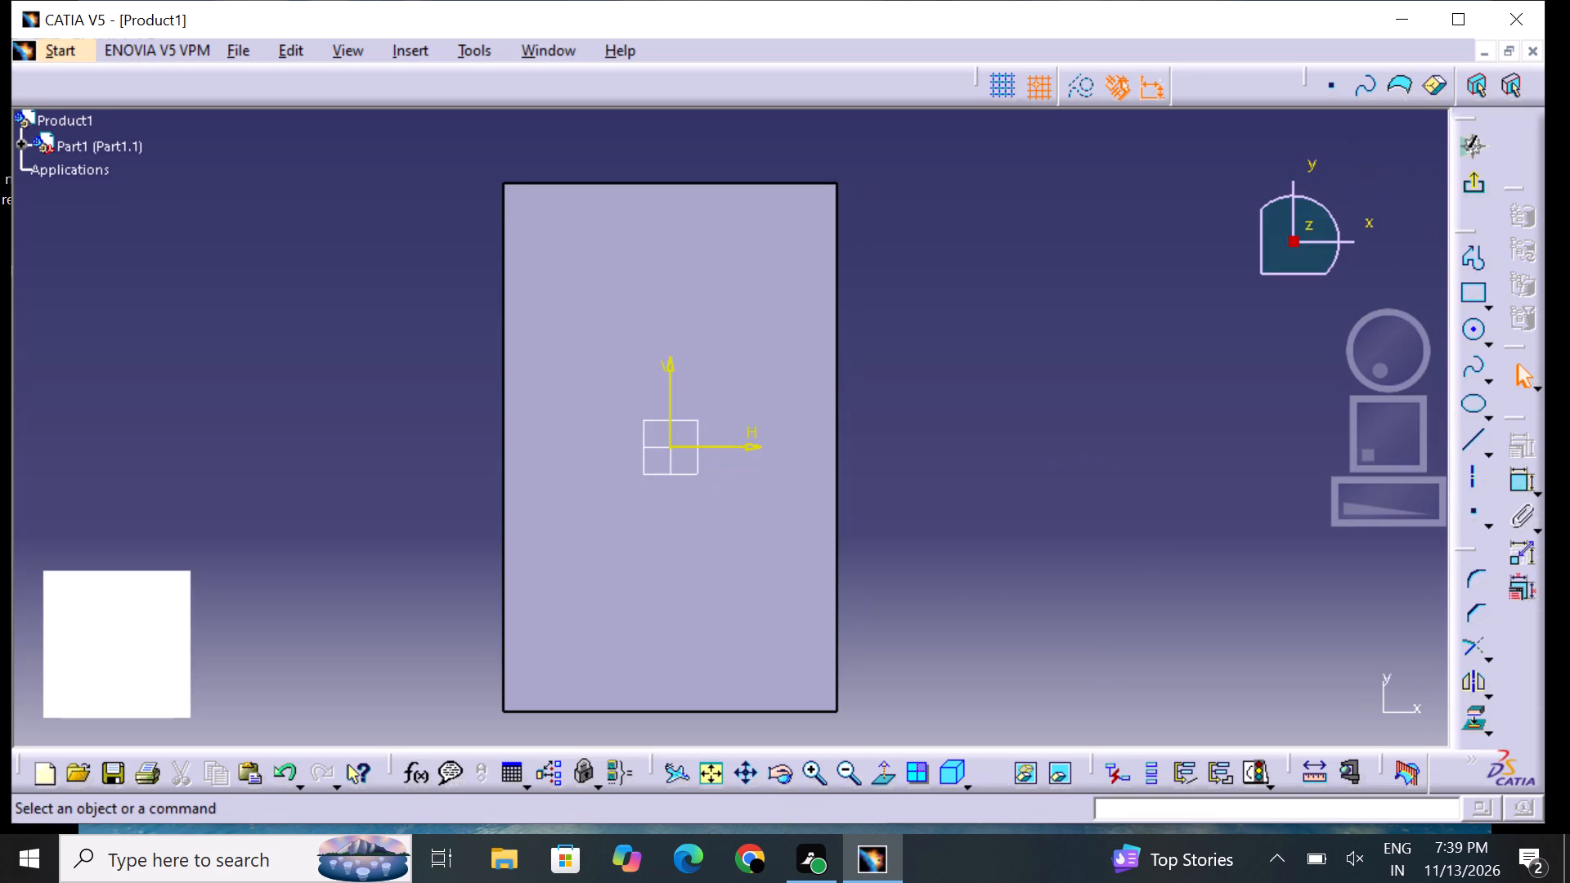
{"action": "middle_click_drag", "start_coordinate": [994, 462], "coordinate": [1032, 410]}
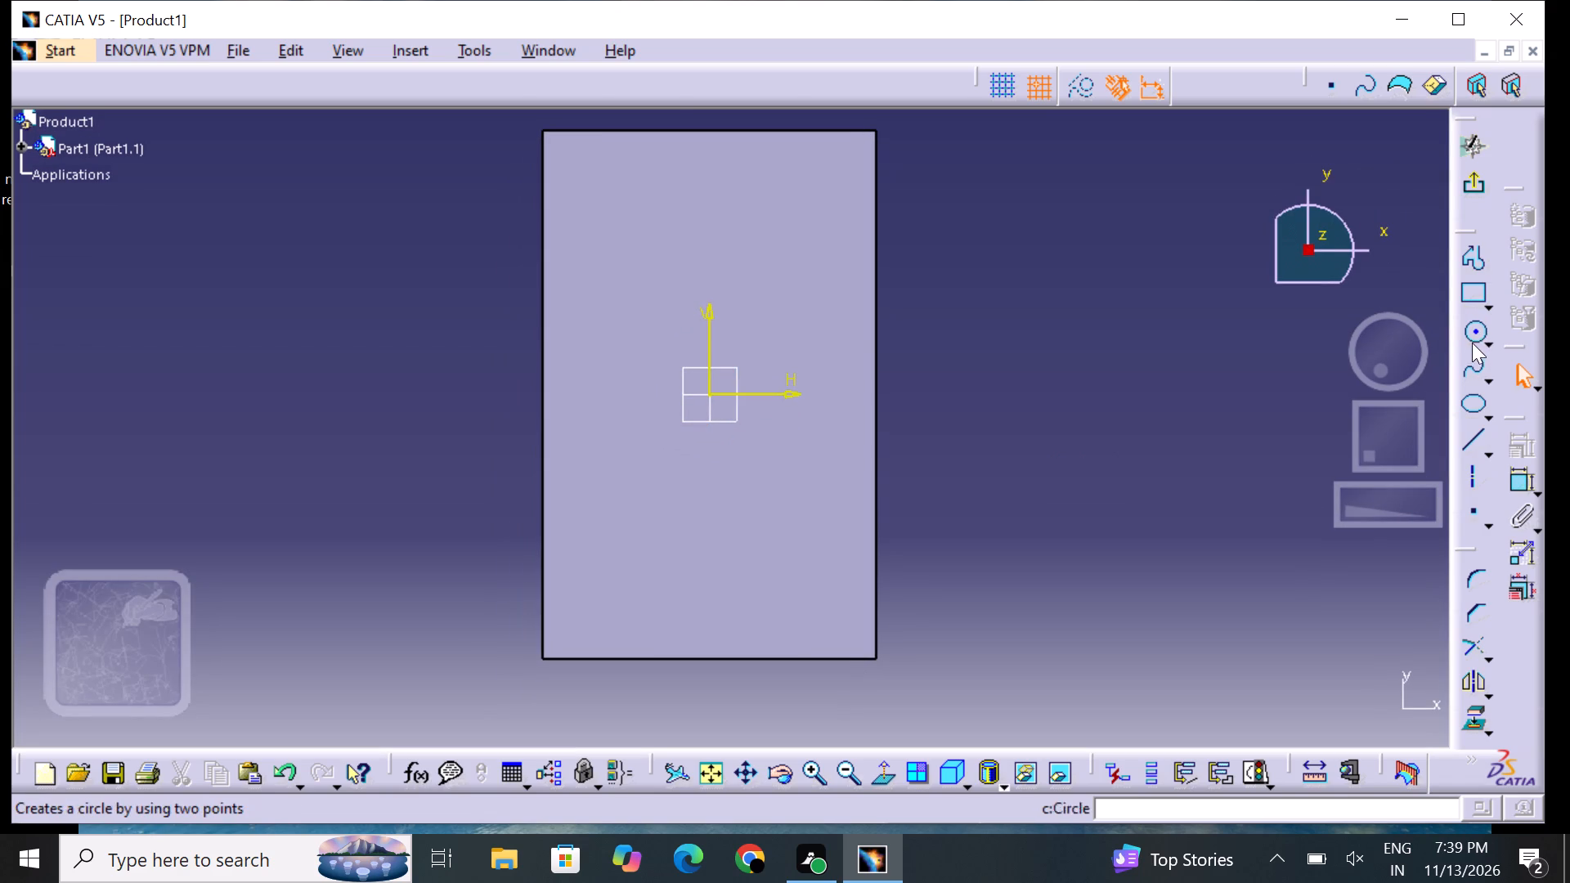
Sketch two concentric circles centred 30 mm below the origin on the vertical axis, with radii of about 14 mm and 10 mm.
{"action": "left_click", "coordinate": [1473, 341]}
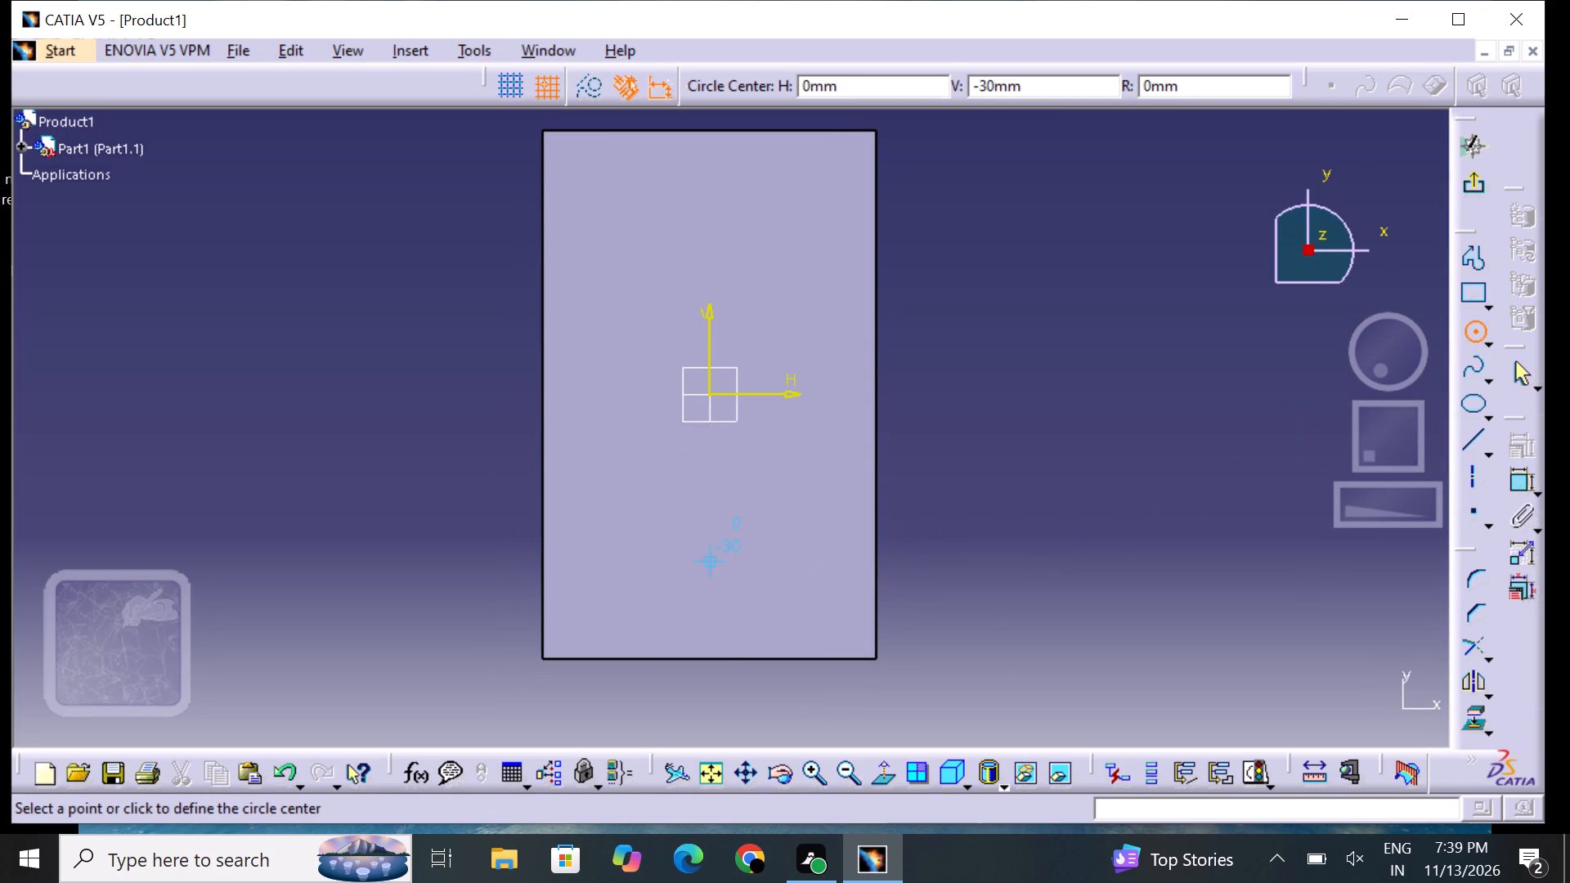
{"action": "left_click", "coordinate": [712, 541]}
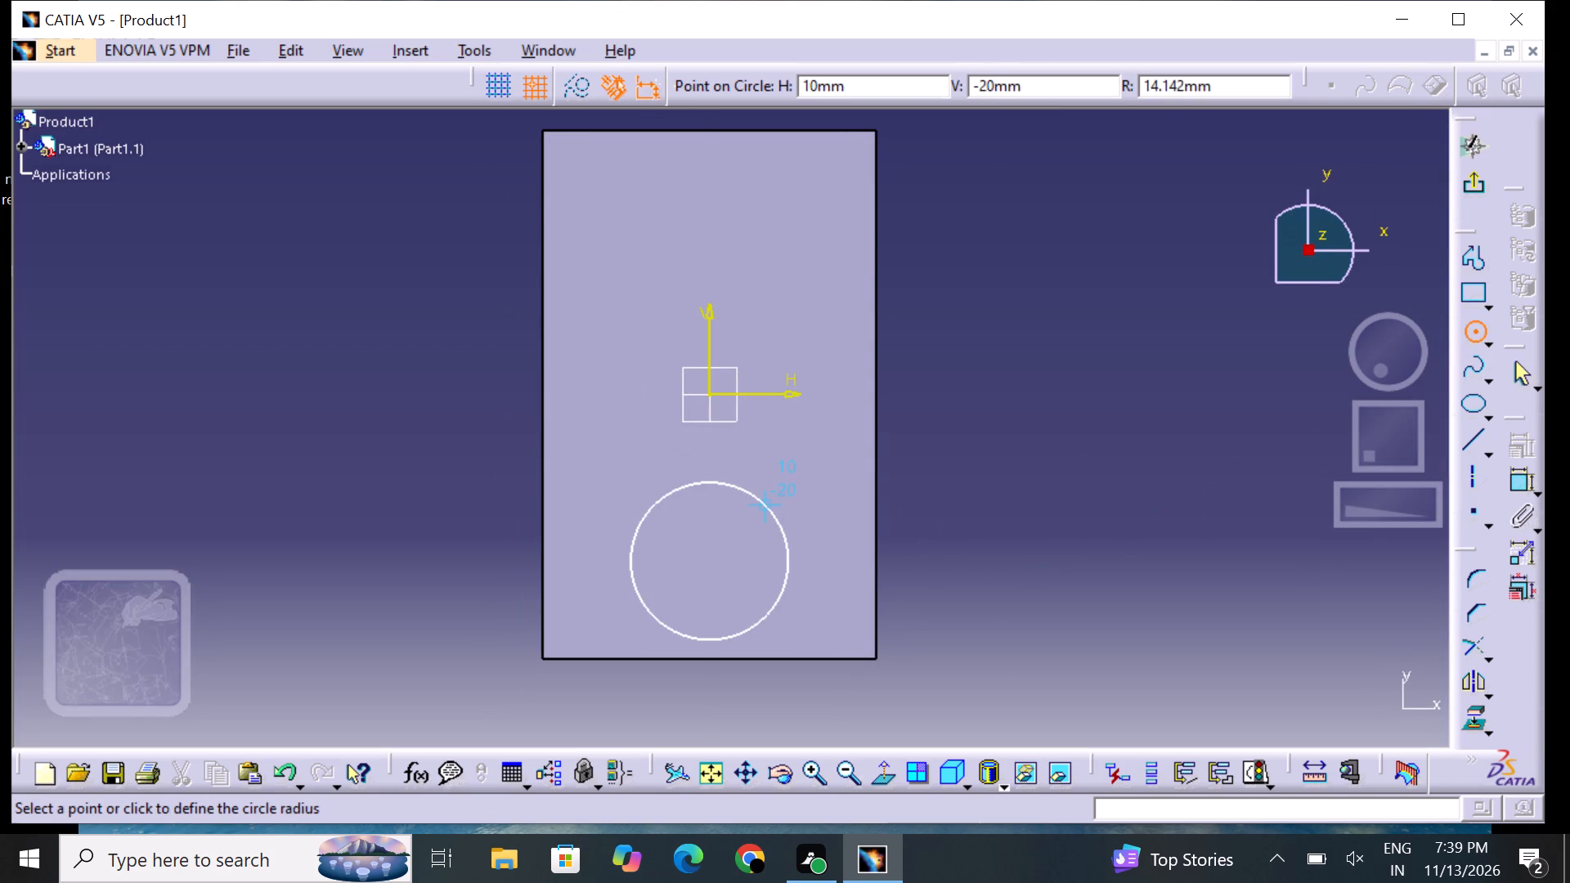
{"action": "left_click", "coordinate": [774, 520]}
{"action": "left_click", "coordinate": [1170, 601]}
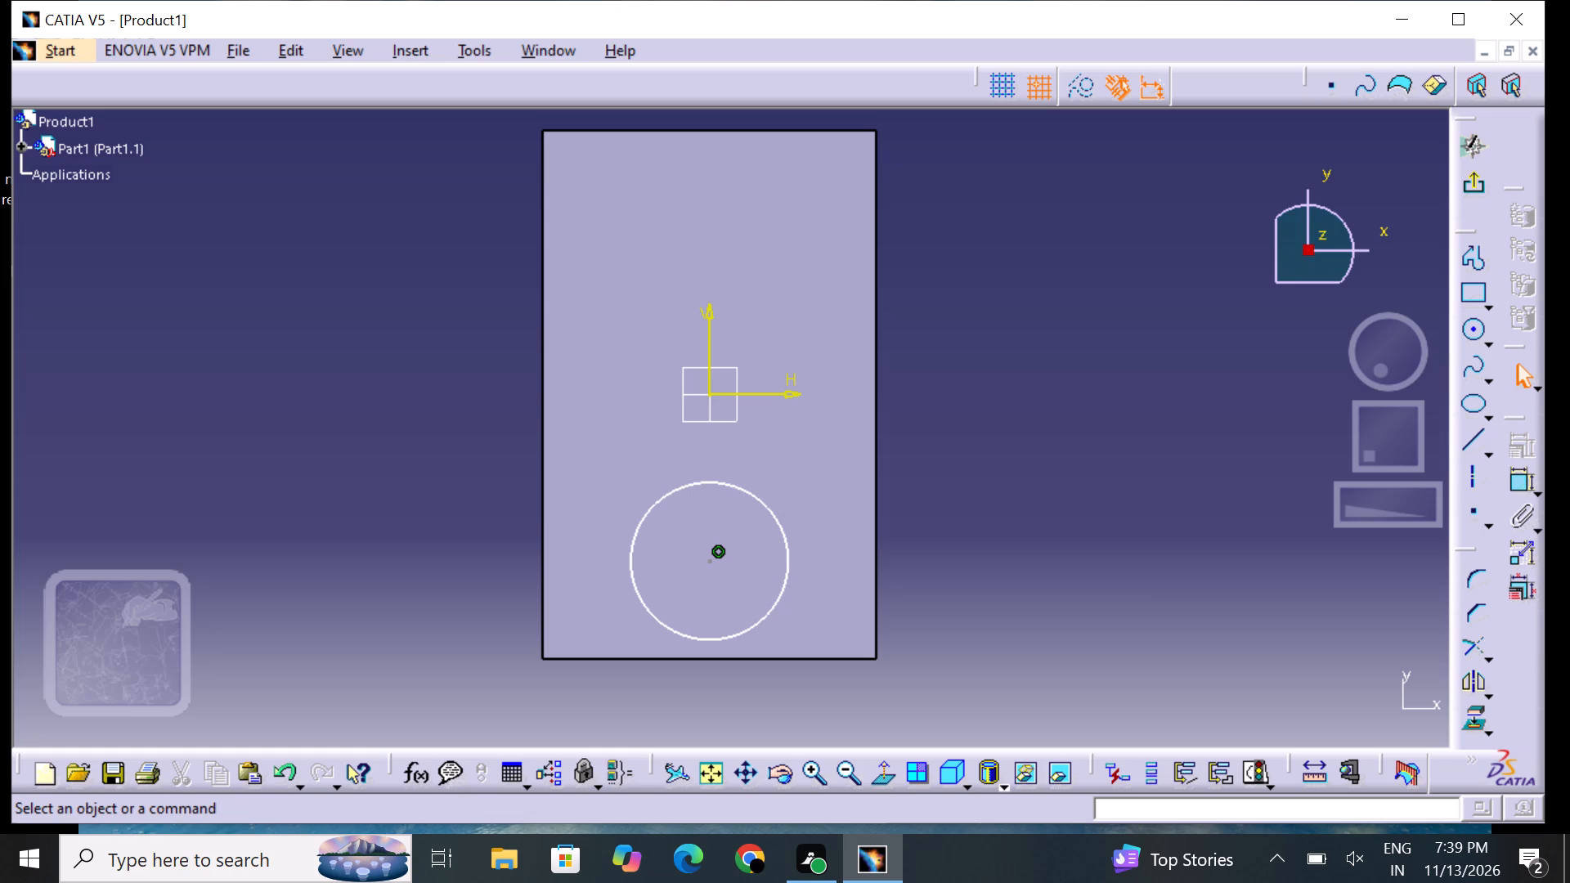
{"action": "left_click", "coordinate": [1466, 337]}
{"action": "left_click", "coordinate": [712, 567]}
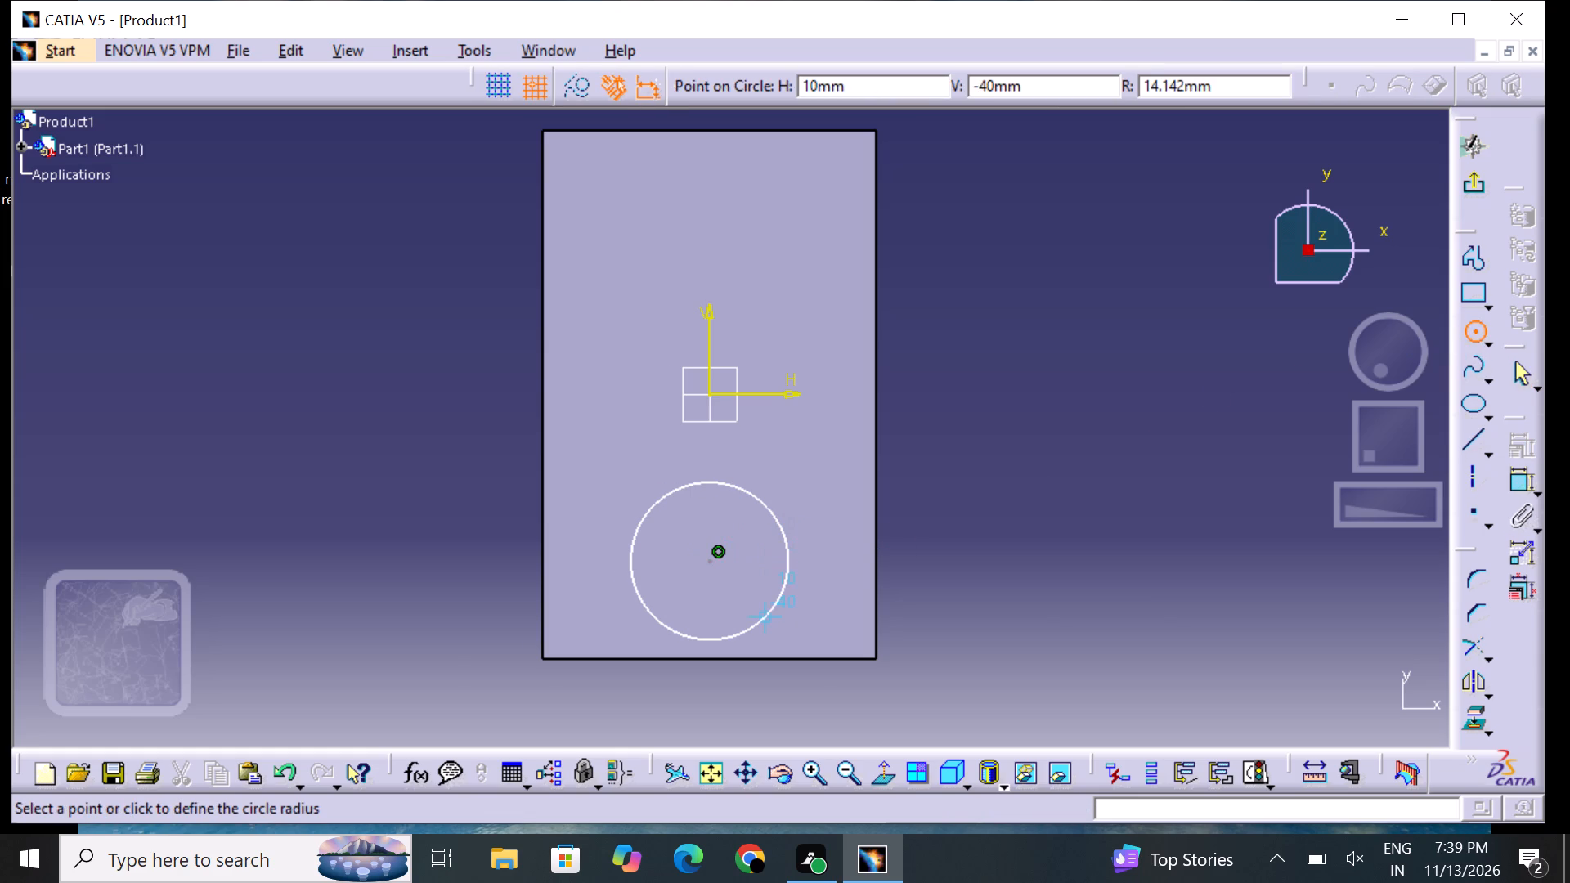
{"action": "left_click", "coordinate": [742, 565]}
{"action": "left_click", "coordinate": [1088, 596]}
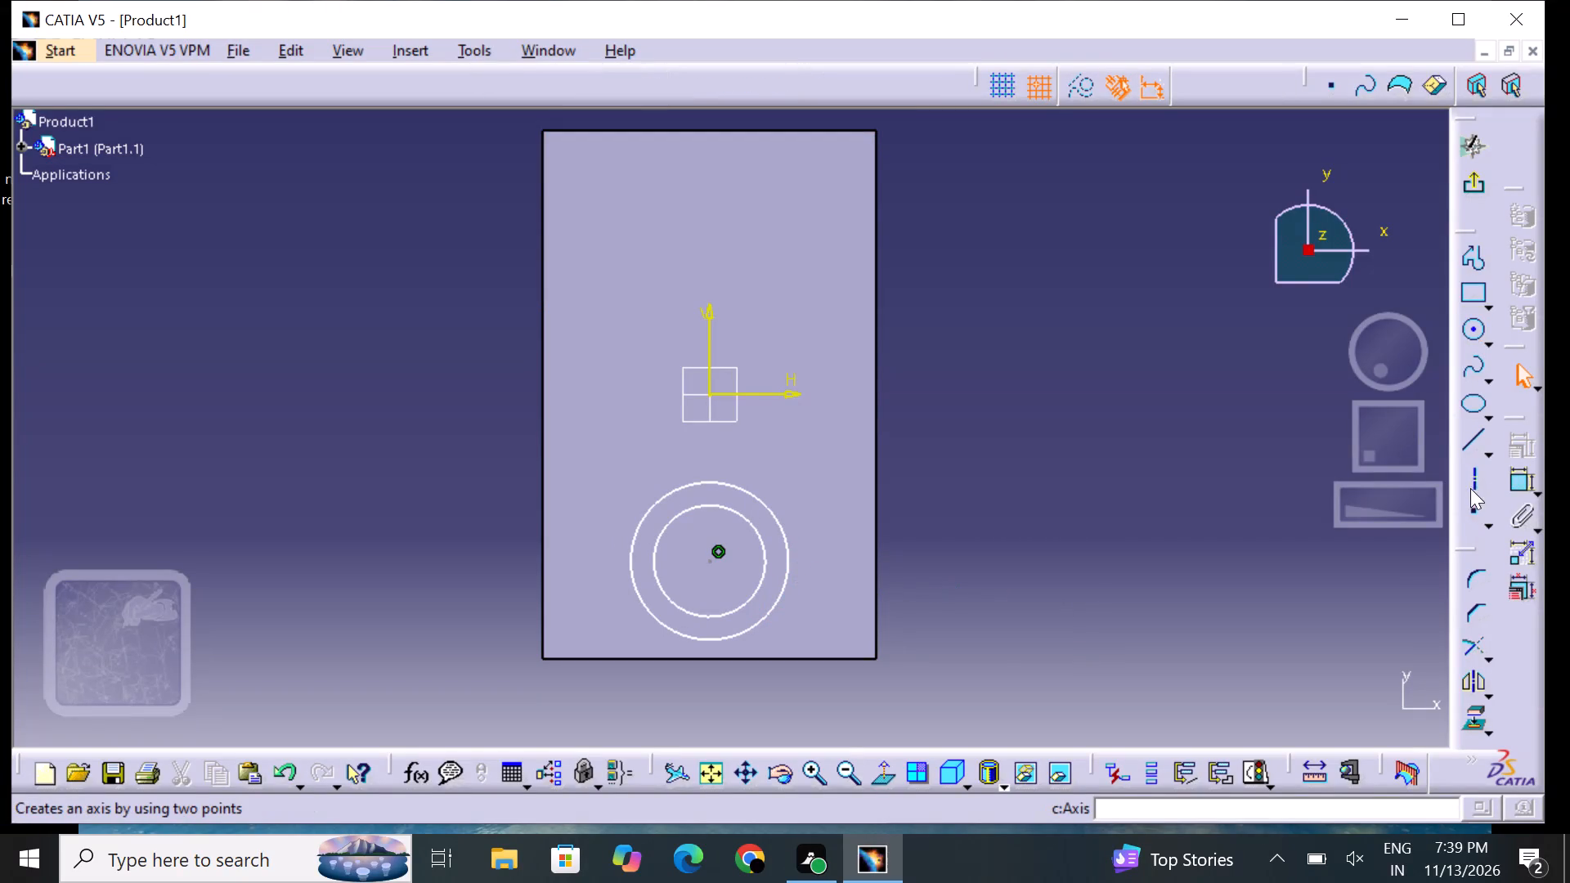
Dimension the inner circle's diameter and set it to 24 mm.
{"action": "left_click", "coordinate": [1522, 484]}
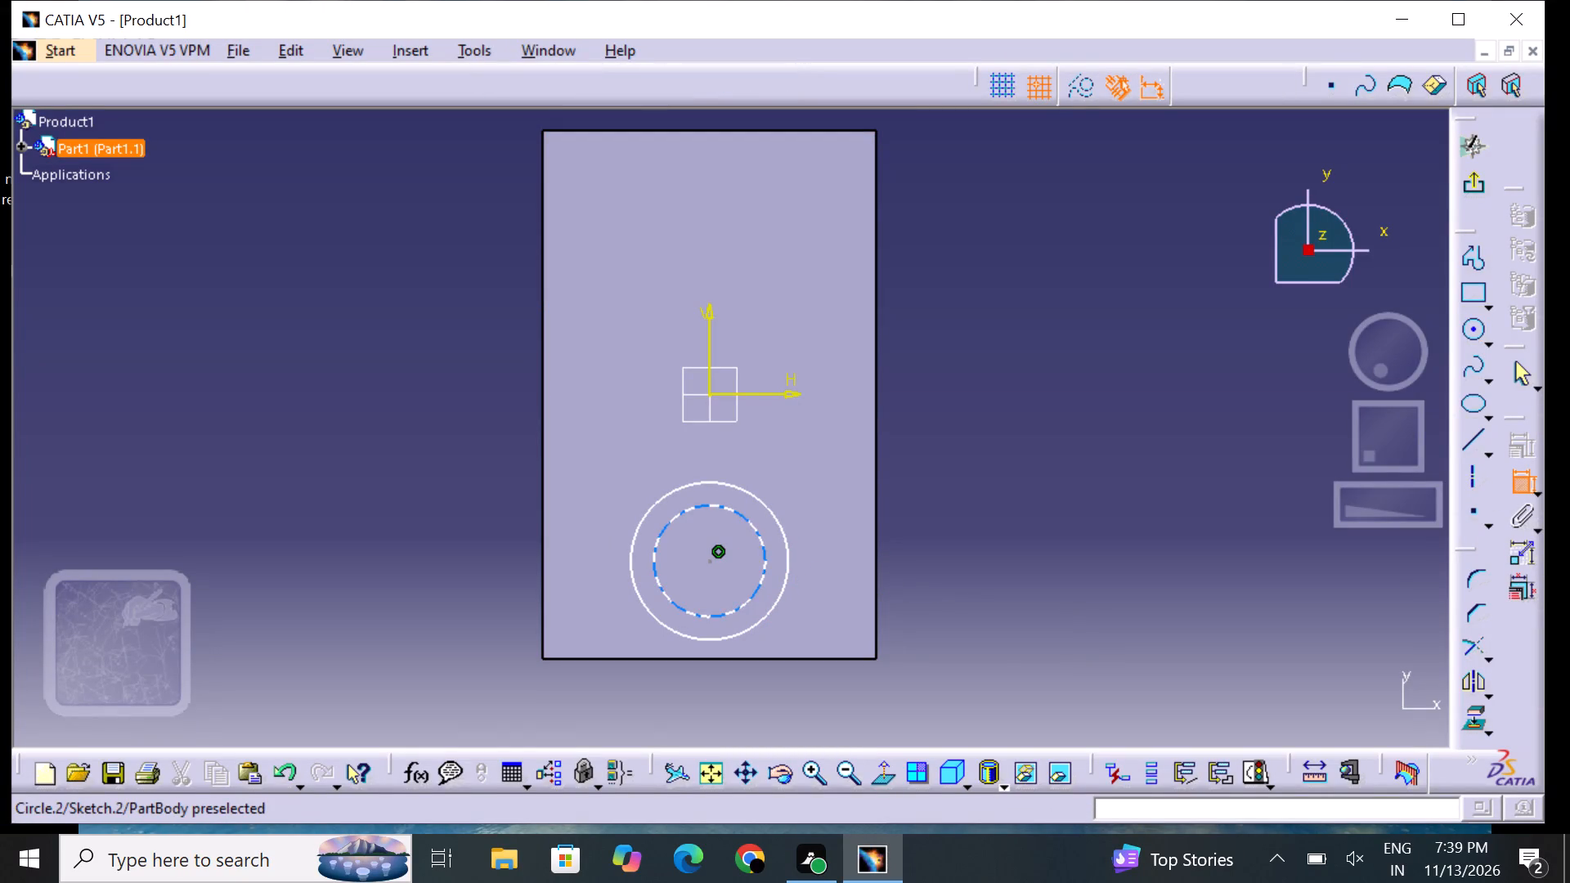
{"action": "left_click", "coordinate": [766, 545]}
{"action": "left_click", "coordinate": [930, 557]}
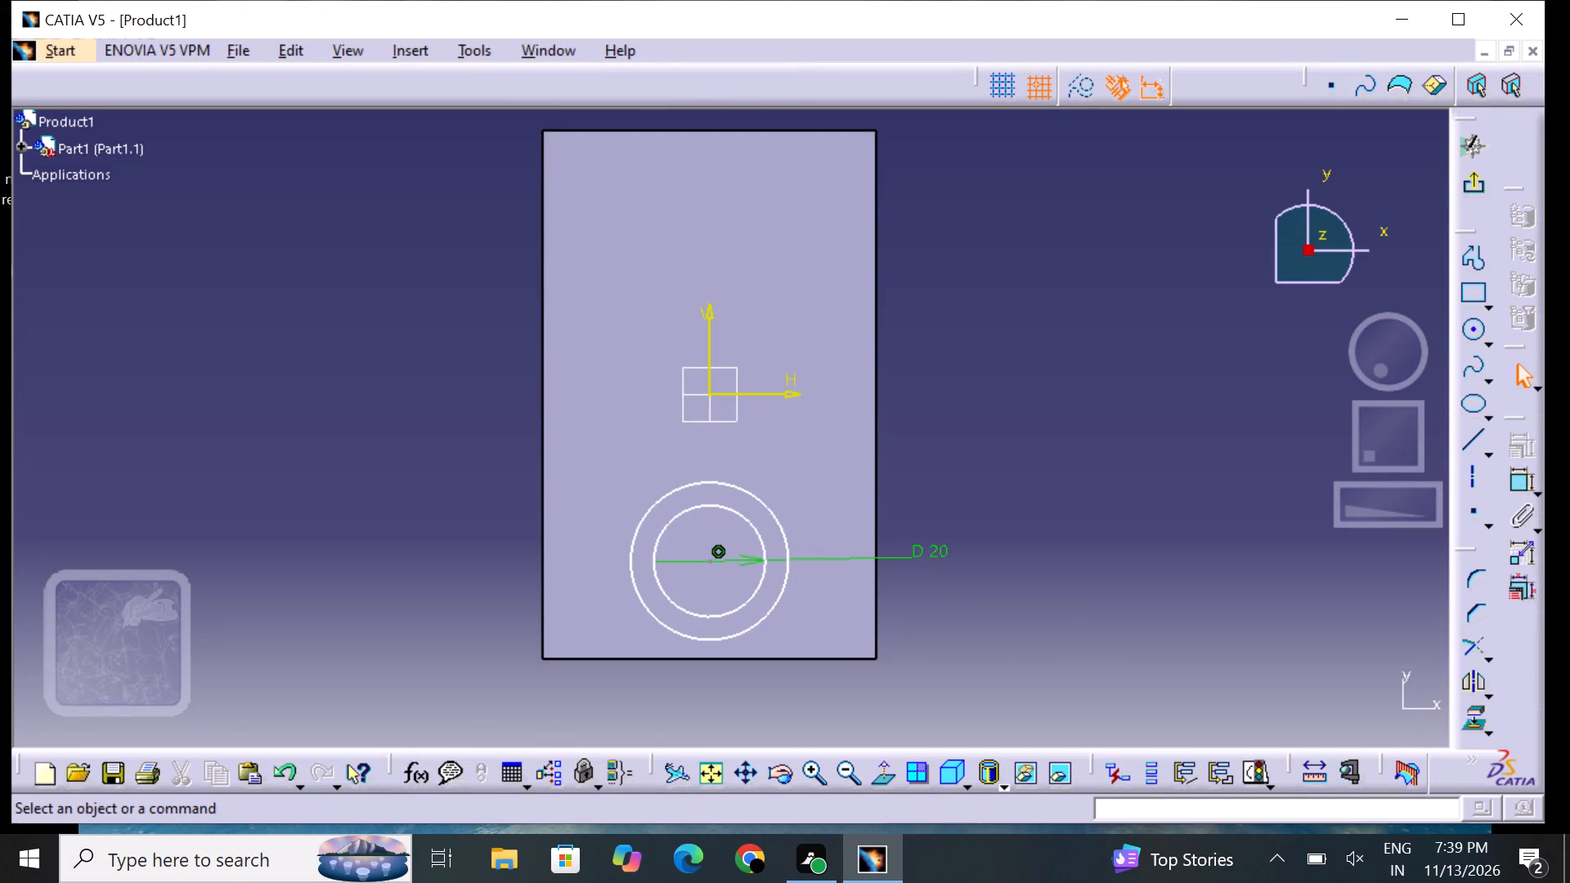
{"action": "double_click", "coordinate": [931, 555]}
{"action": "key", "text": "BackSpace"}
{"action": "type", "text": "24"}
{"action": "key", "text": "Return"}
{"action": "left_click", "coordinate": [1013, 558]}
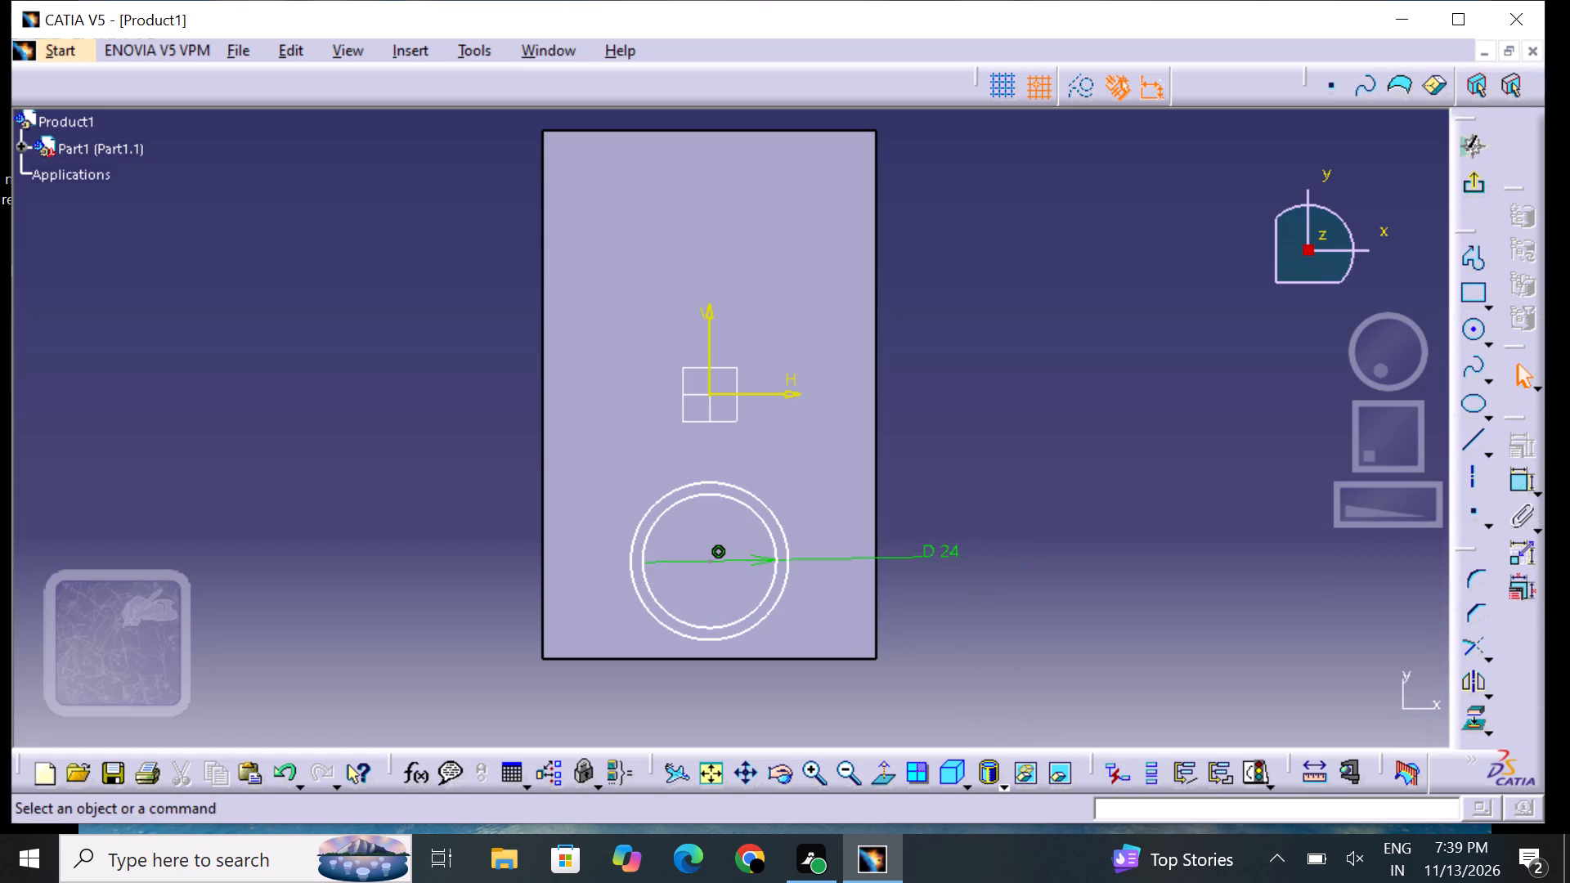
Dimension the outer circle's diameter and set it to 50 mm.
{"action": "left_click", "coordinate": [1519, 478]}
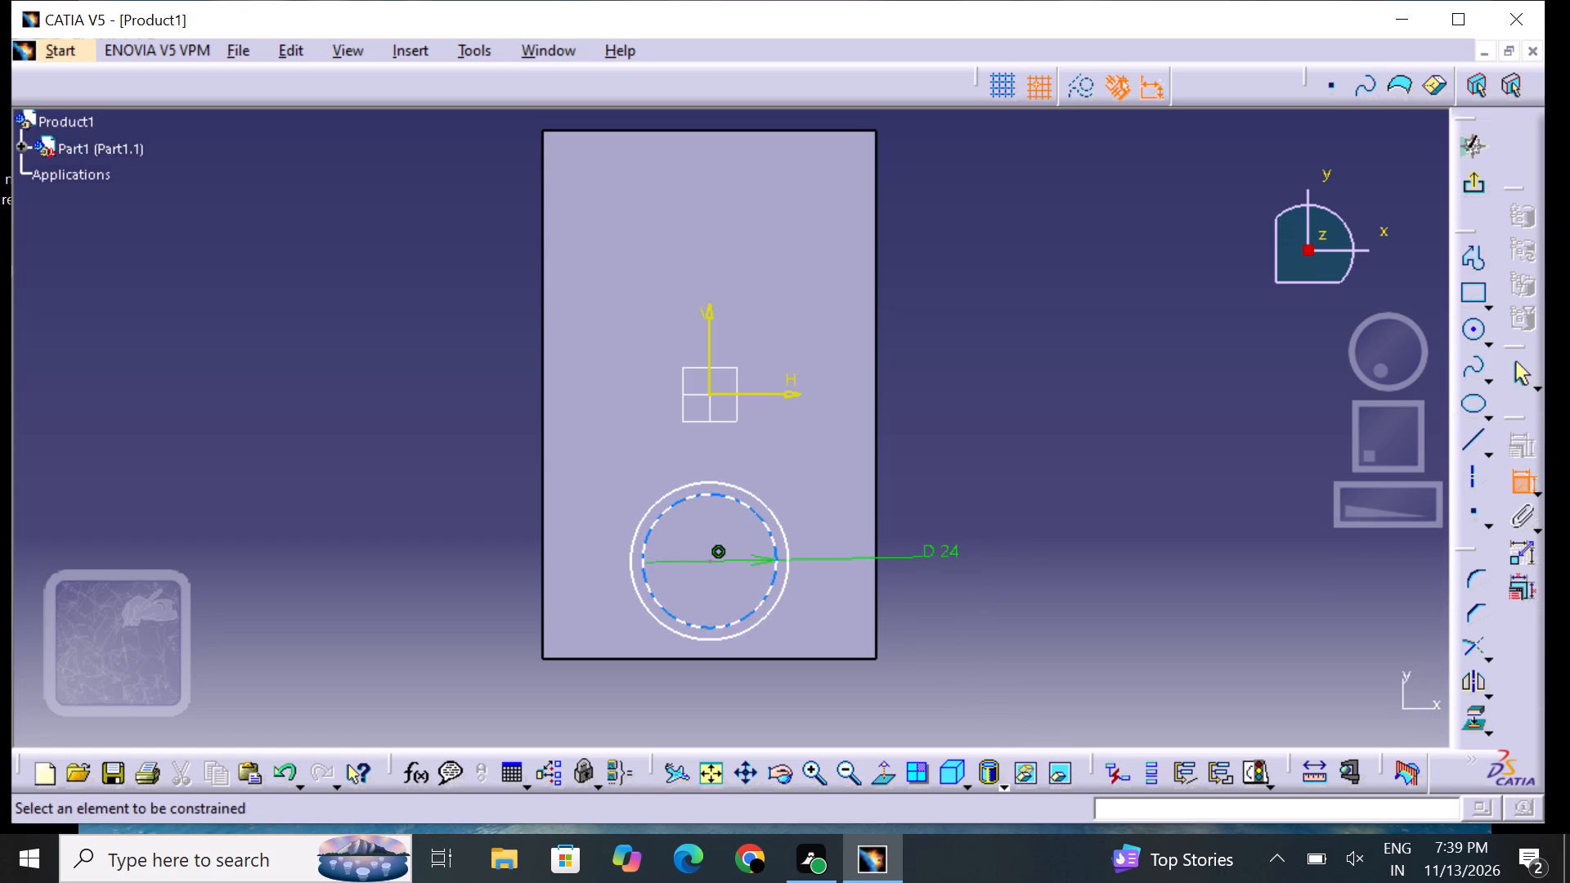
{"action": "left_click_drag", "start_coordinate": [782, 530], "coordinate": [789, 530]}
{"action": "left_click", "coordinate": [967, 481]}
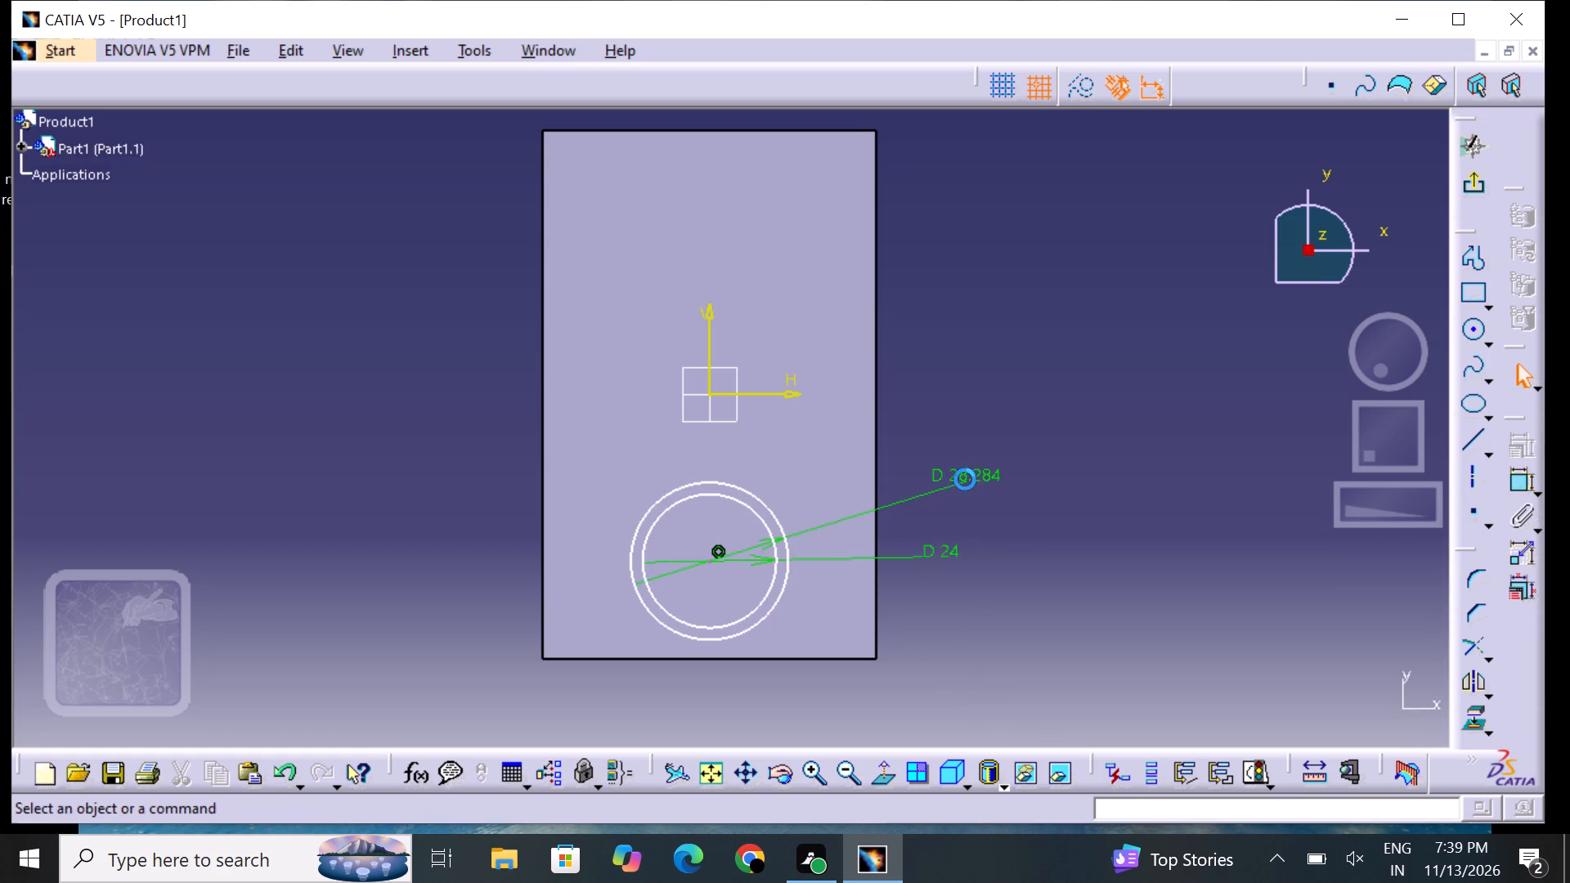
{"action": "double_click", "coordinate": [965, 477]}
{"action": "key", "text": "BackSpace"}
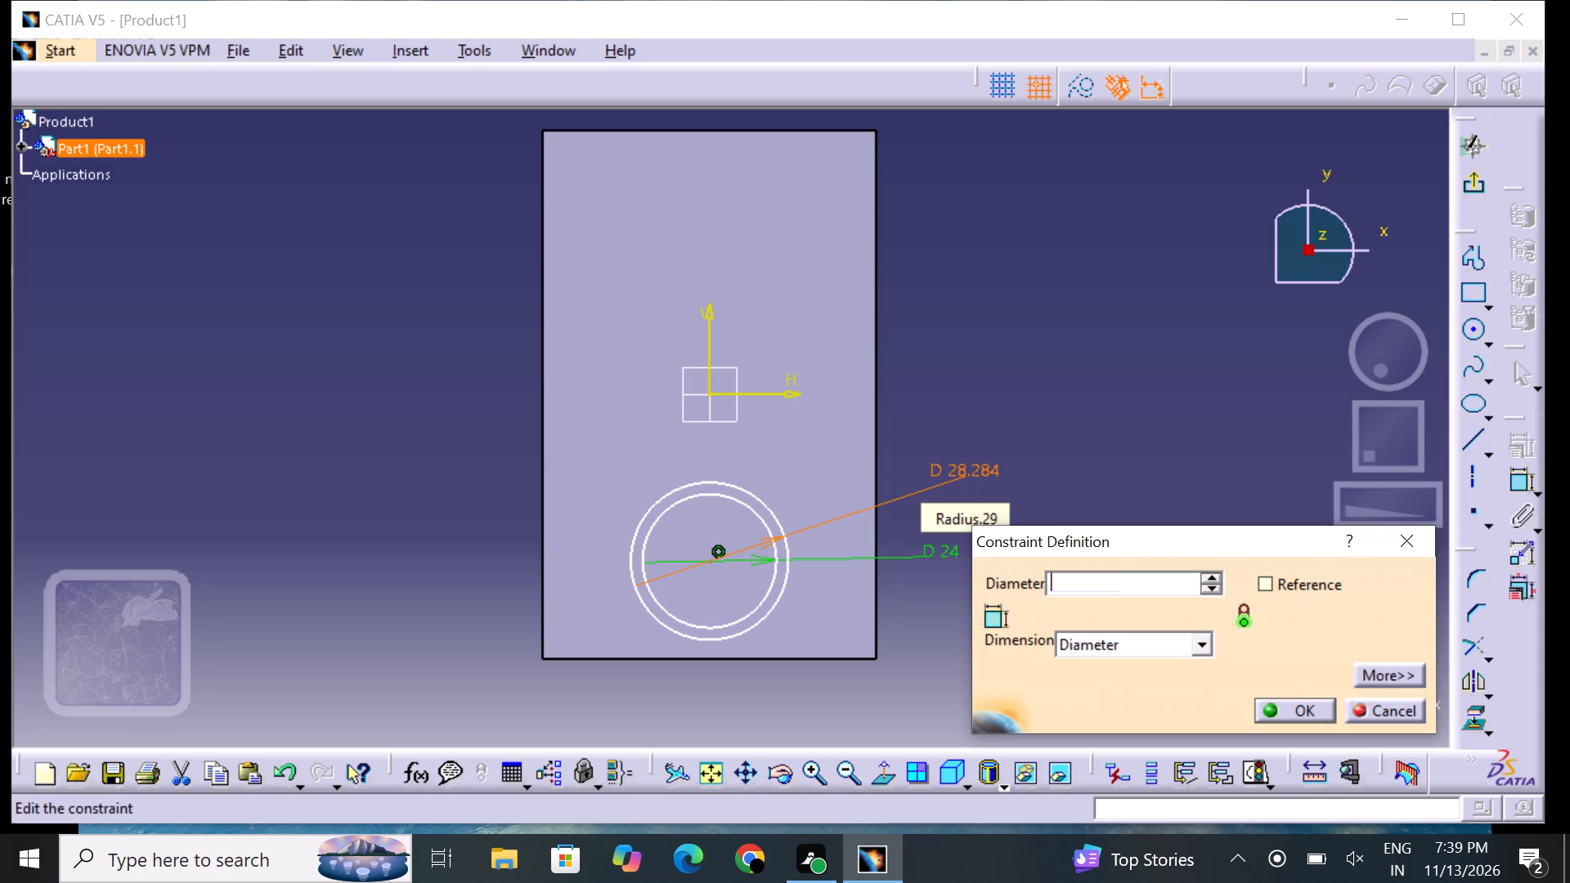
{"action": "type", "text": "59"}
{"action": "key", "text": "BackSpace"}
{"action": "key", "text": "0"}
{"action": "key", "text": "Return"}
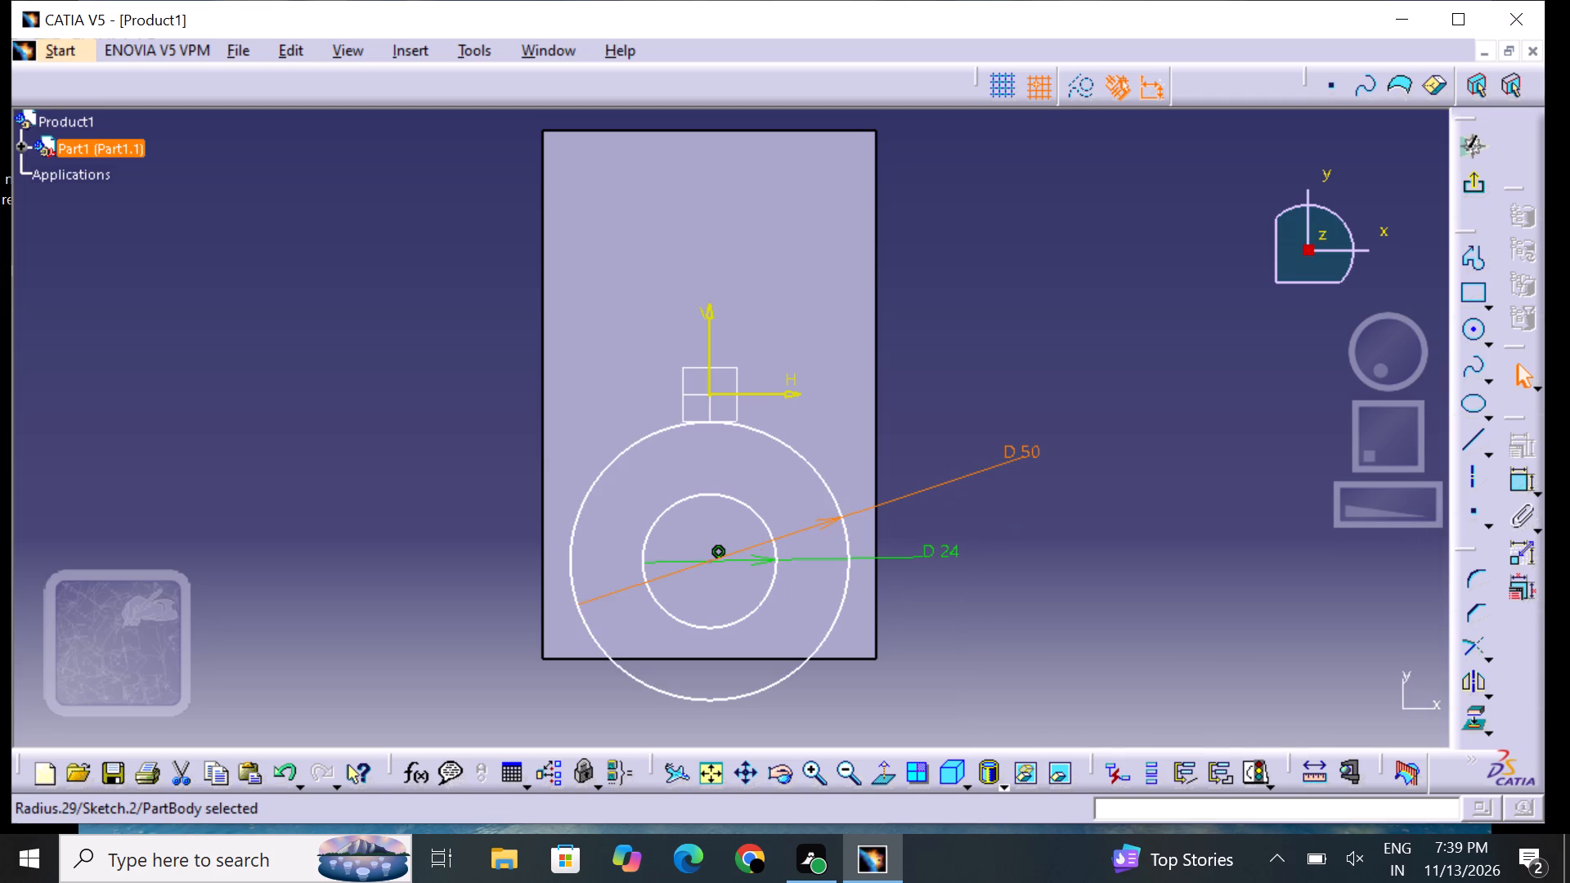
{"action": "left_click", "coordinate": [1022, 558]}
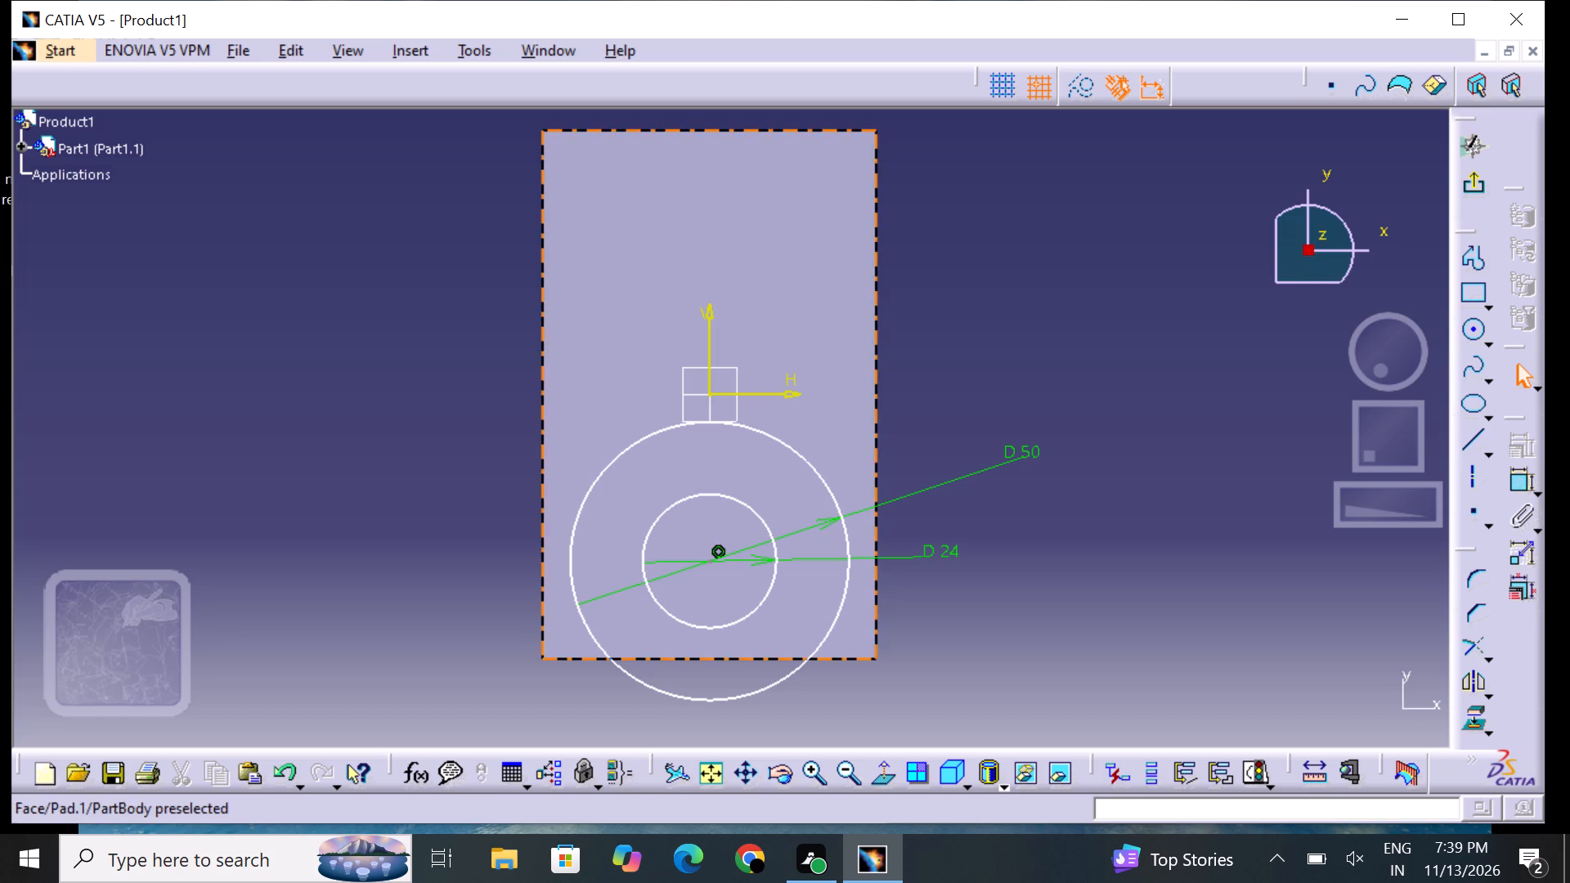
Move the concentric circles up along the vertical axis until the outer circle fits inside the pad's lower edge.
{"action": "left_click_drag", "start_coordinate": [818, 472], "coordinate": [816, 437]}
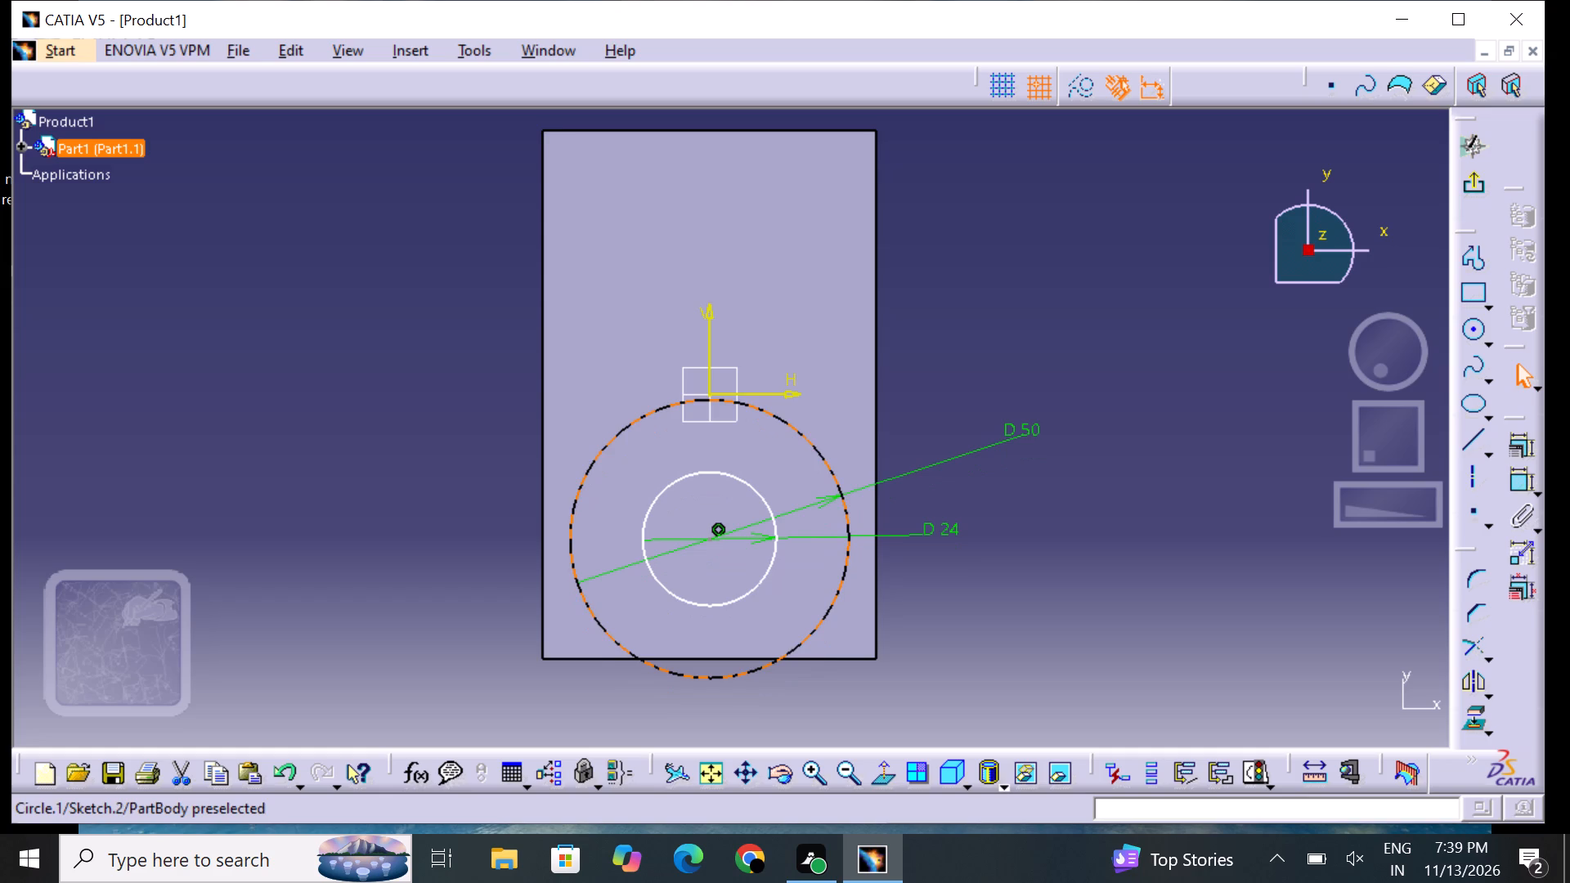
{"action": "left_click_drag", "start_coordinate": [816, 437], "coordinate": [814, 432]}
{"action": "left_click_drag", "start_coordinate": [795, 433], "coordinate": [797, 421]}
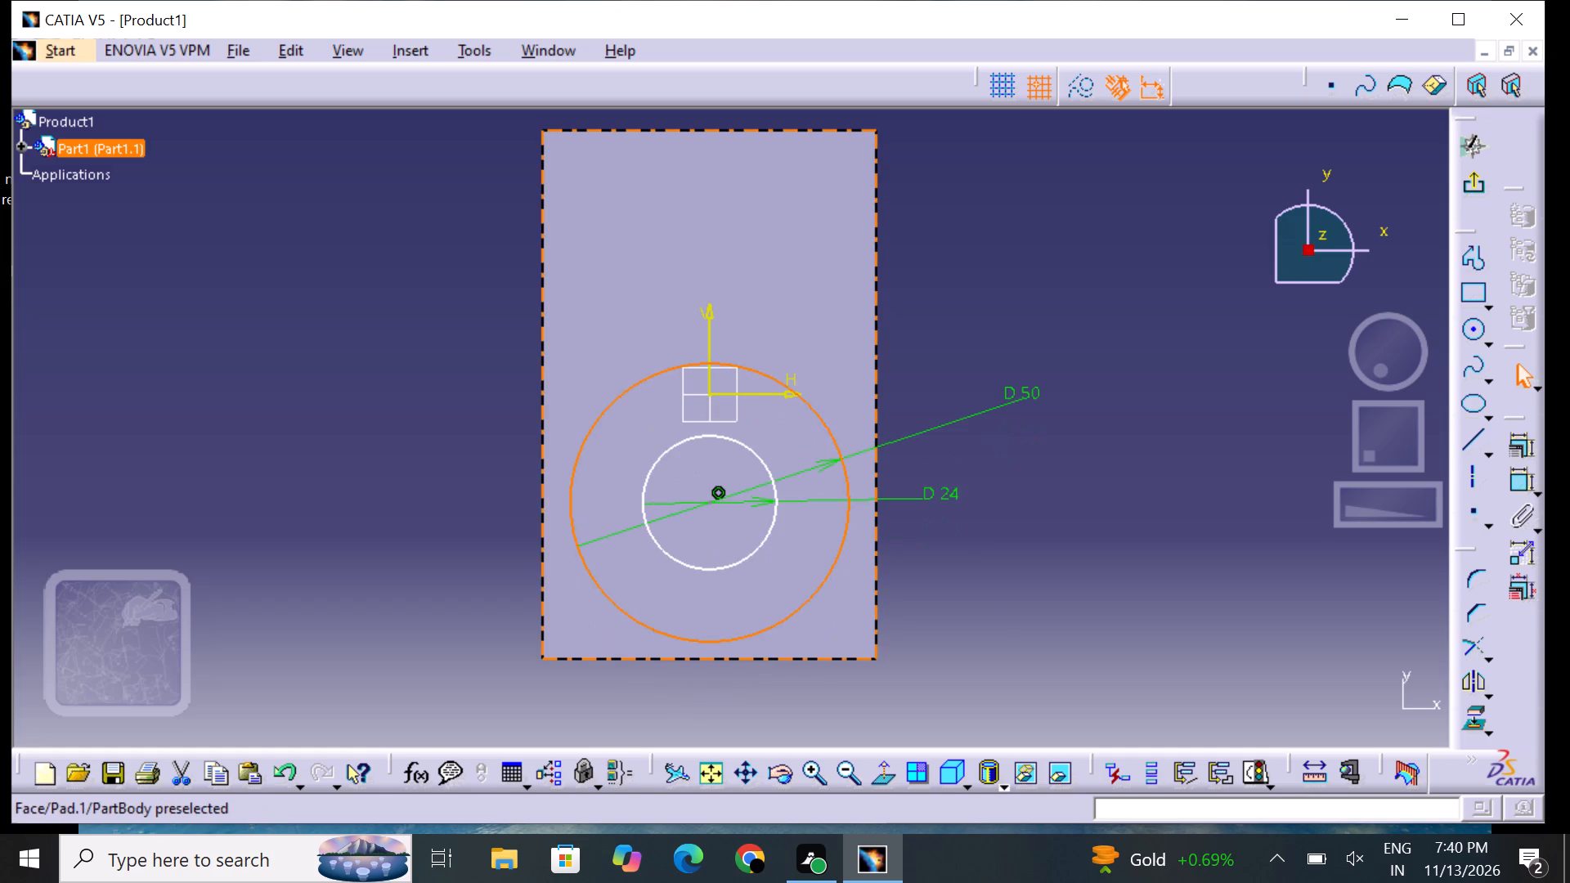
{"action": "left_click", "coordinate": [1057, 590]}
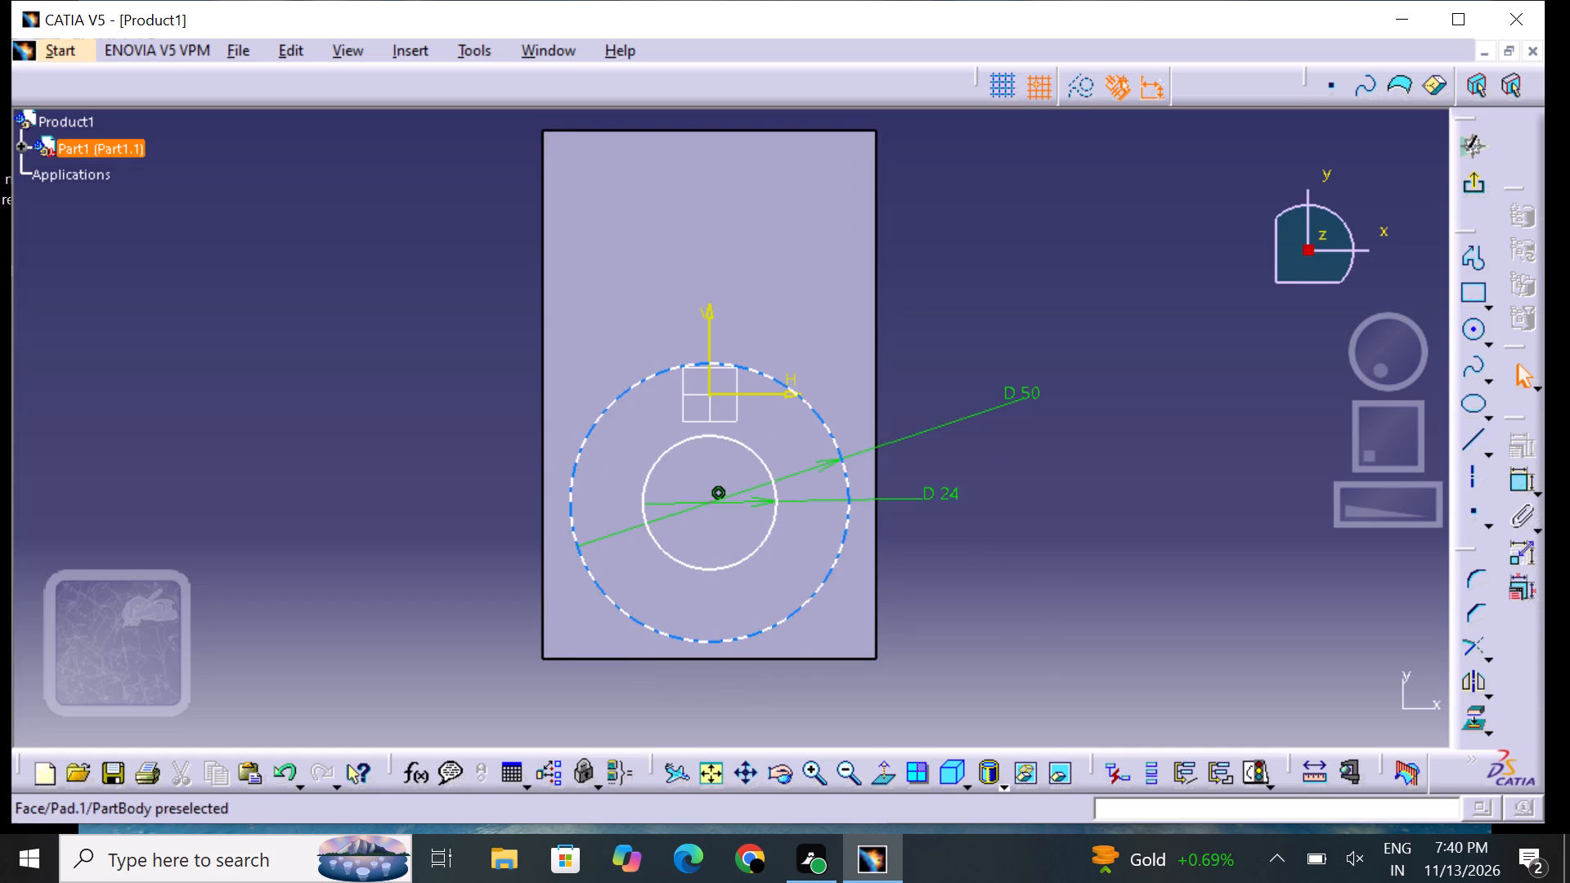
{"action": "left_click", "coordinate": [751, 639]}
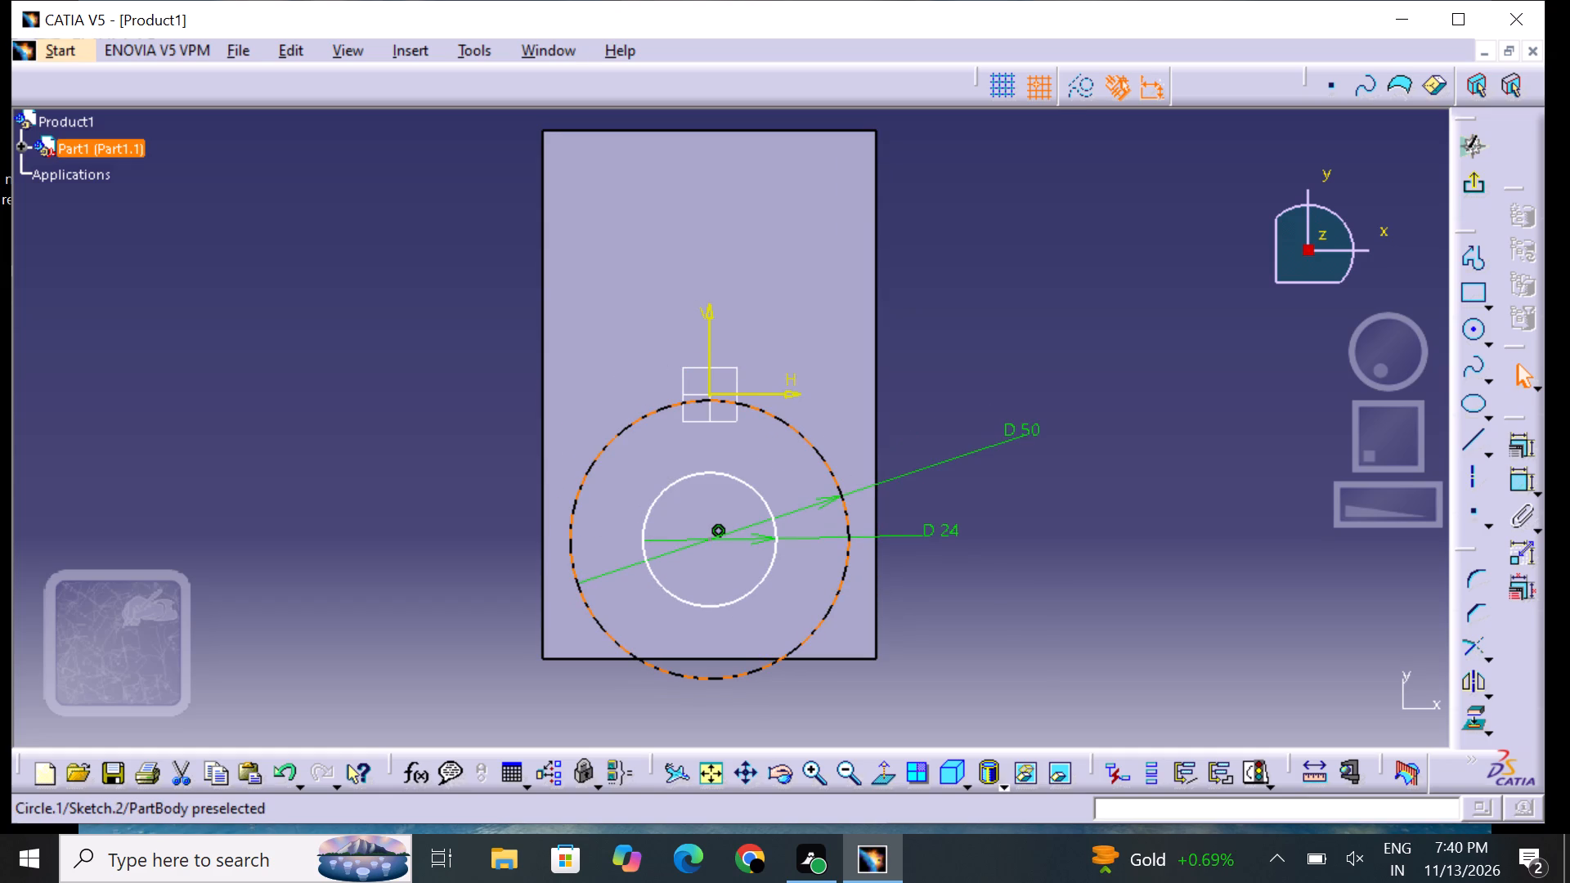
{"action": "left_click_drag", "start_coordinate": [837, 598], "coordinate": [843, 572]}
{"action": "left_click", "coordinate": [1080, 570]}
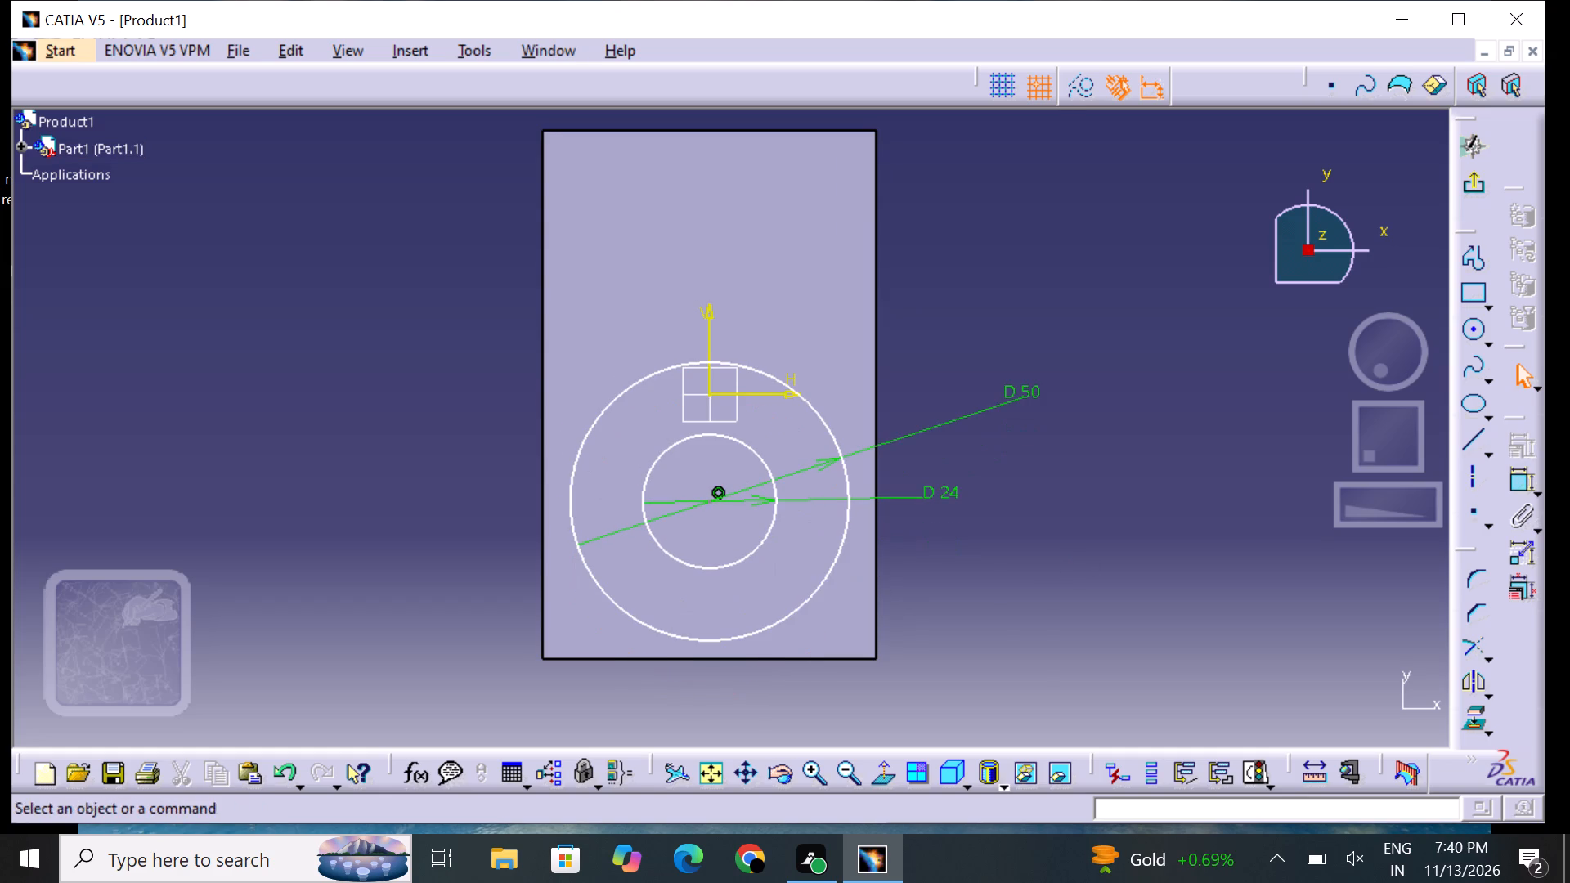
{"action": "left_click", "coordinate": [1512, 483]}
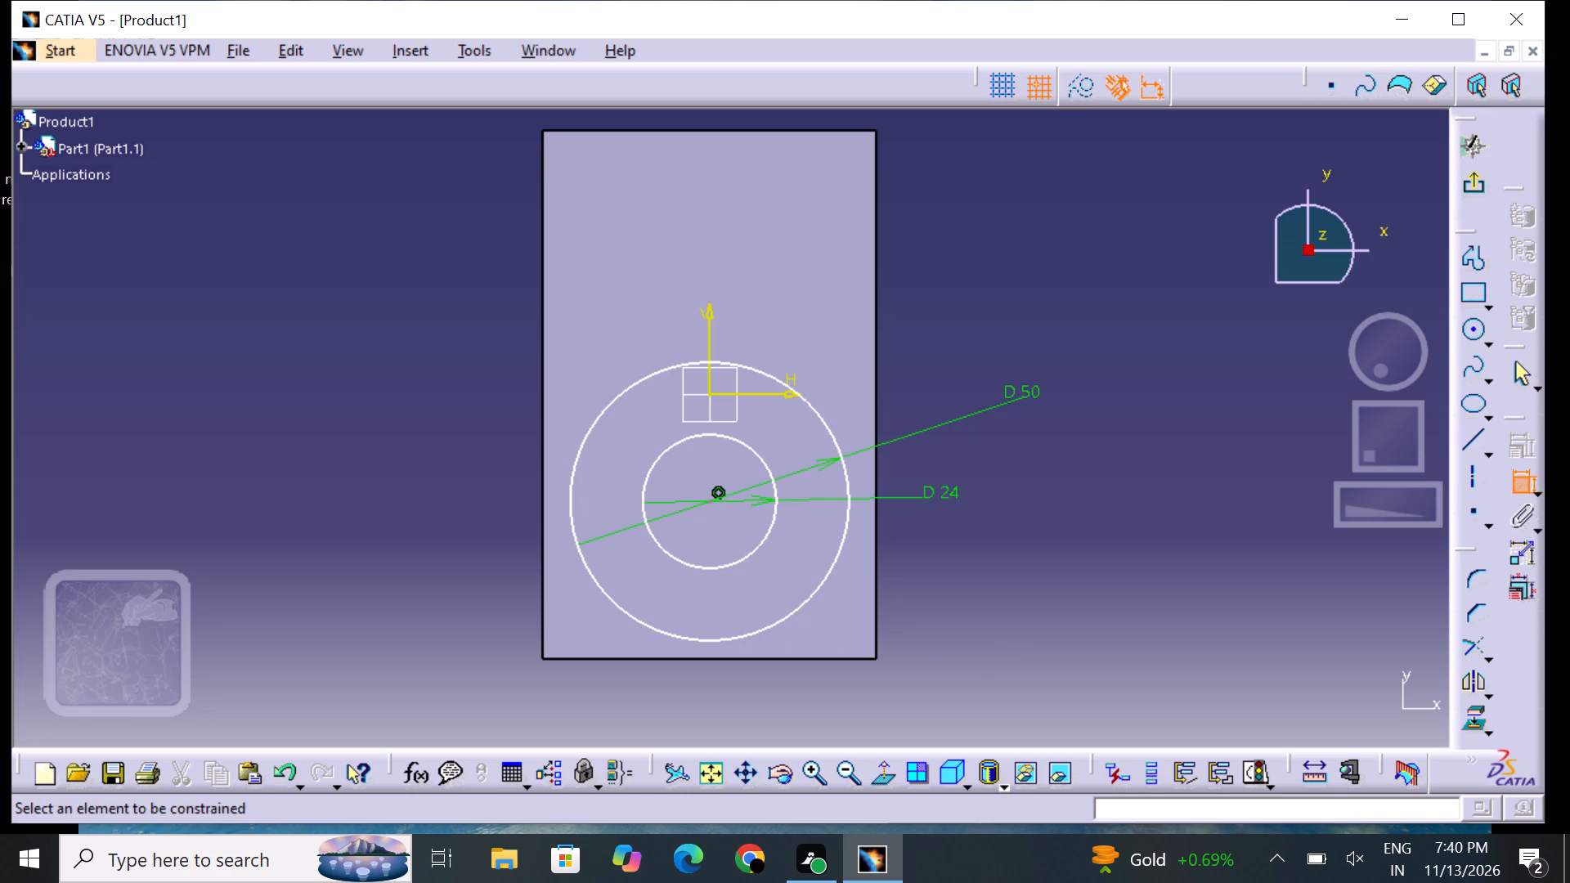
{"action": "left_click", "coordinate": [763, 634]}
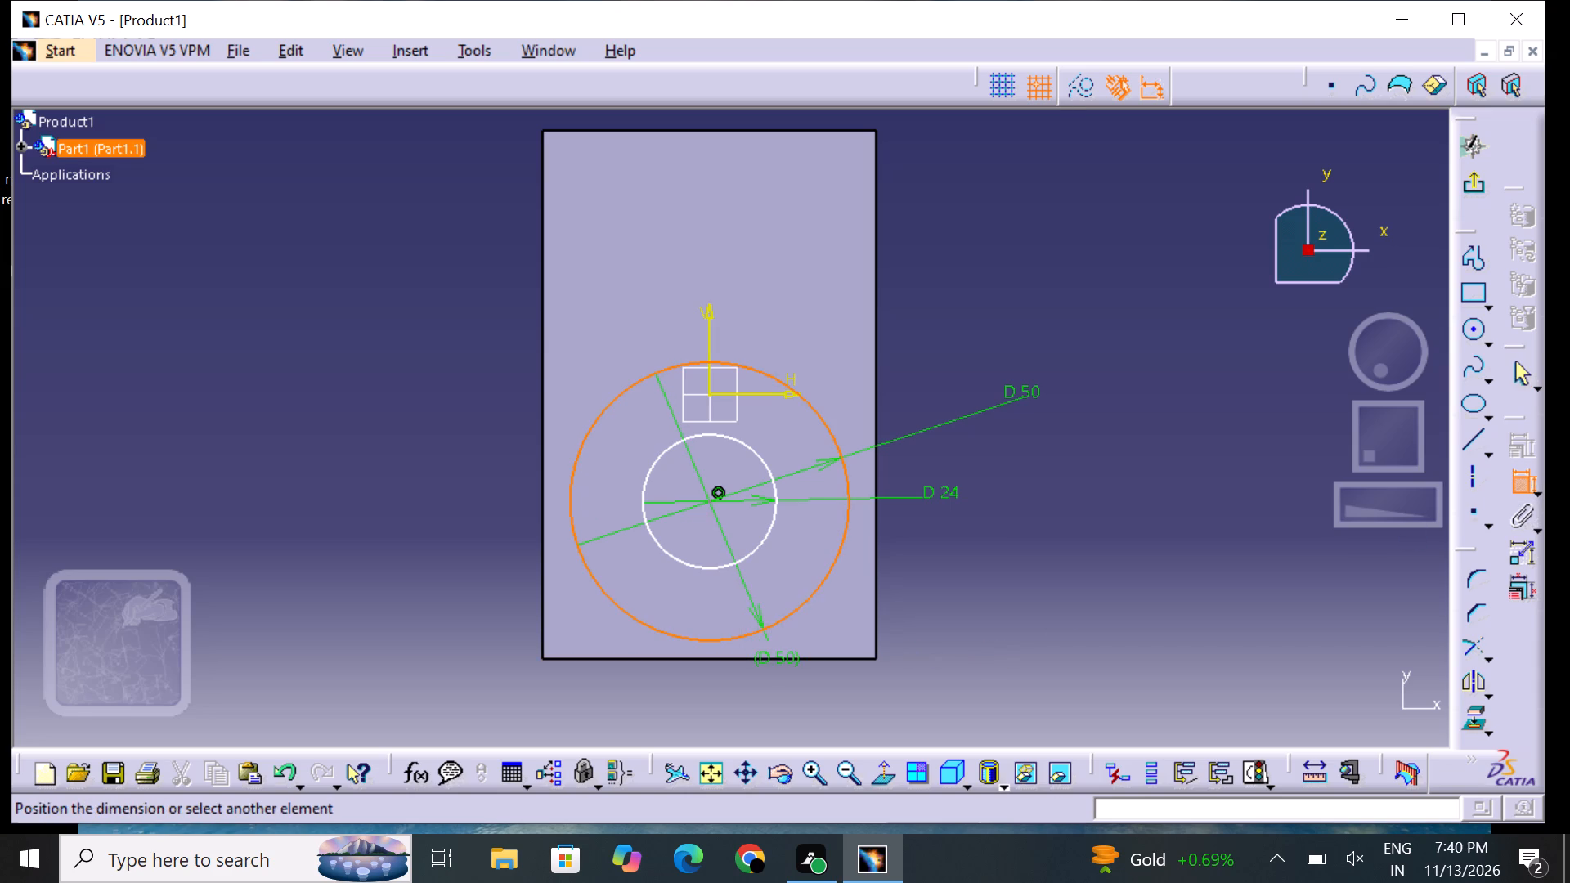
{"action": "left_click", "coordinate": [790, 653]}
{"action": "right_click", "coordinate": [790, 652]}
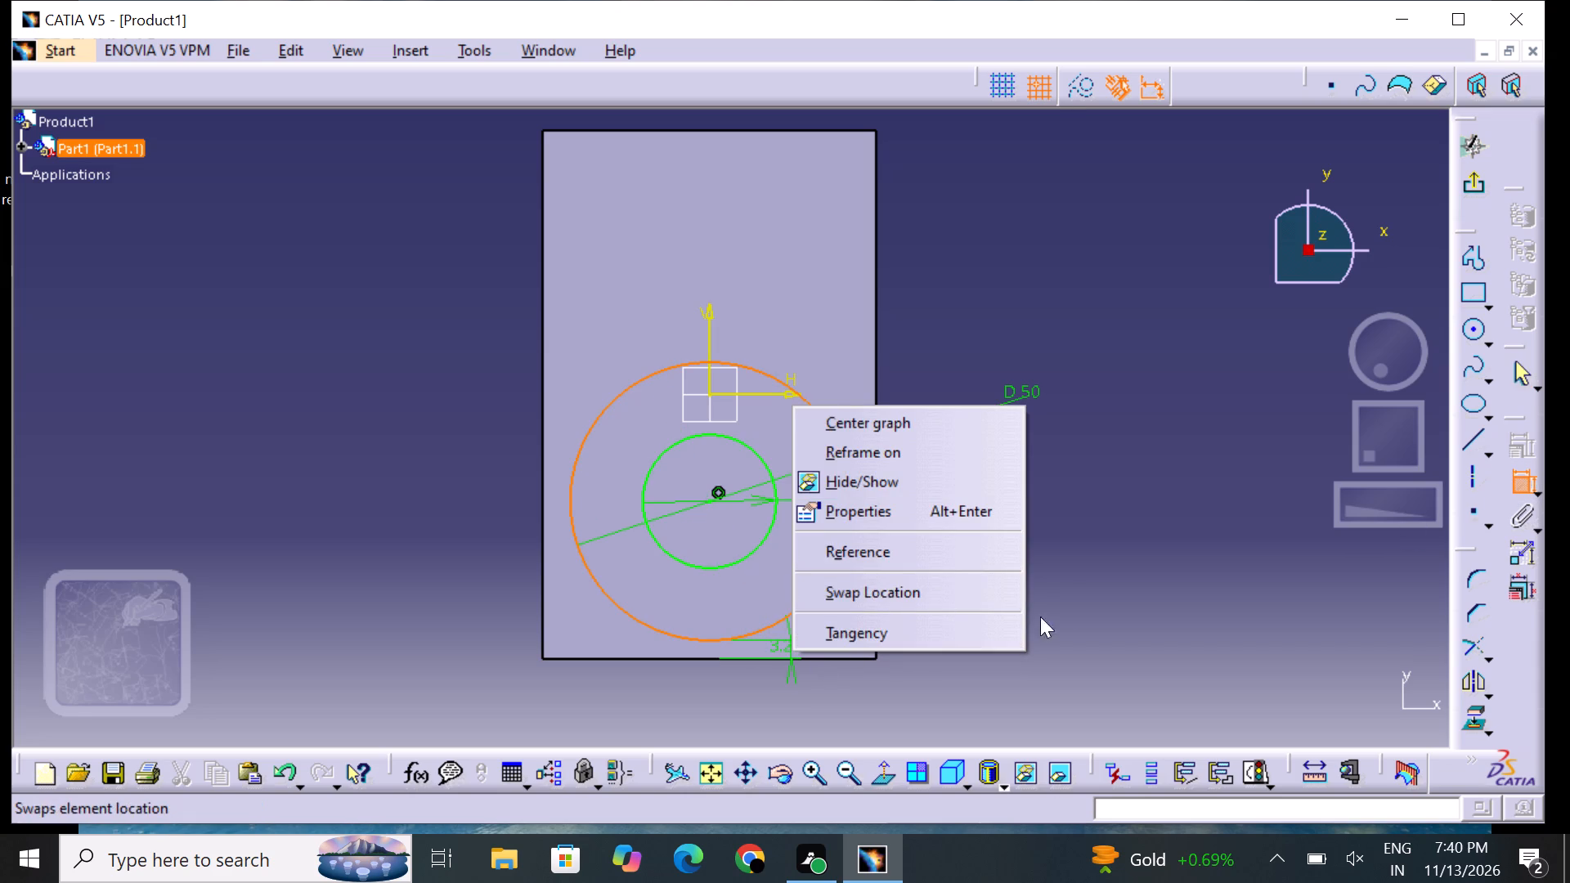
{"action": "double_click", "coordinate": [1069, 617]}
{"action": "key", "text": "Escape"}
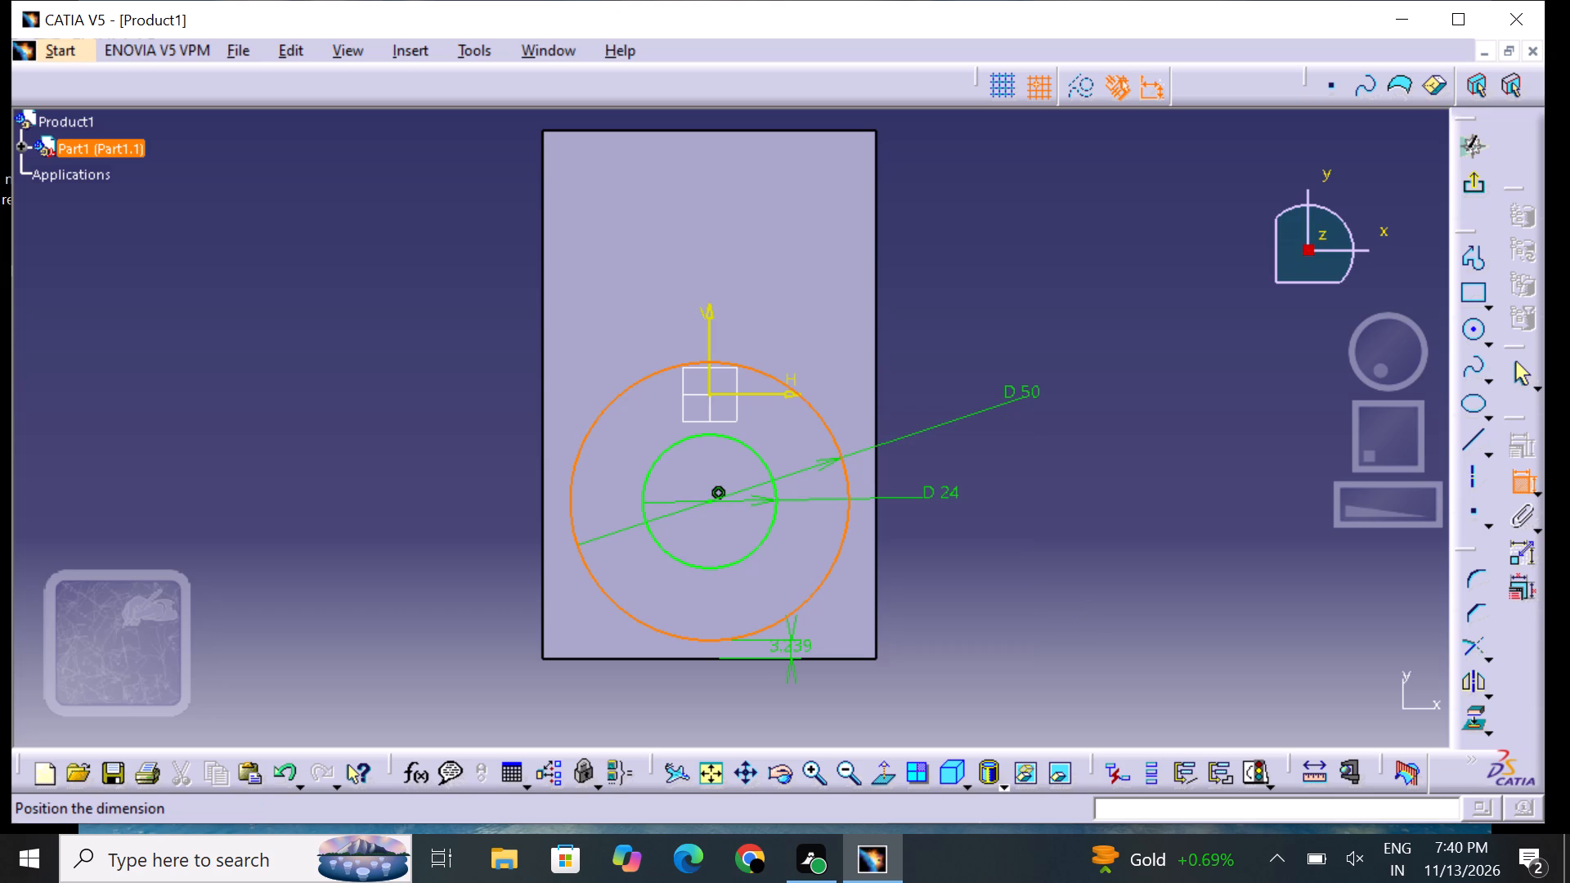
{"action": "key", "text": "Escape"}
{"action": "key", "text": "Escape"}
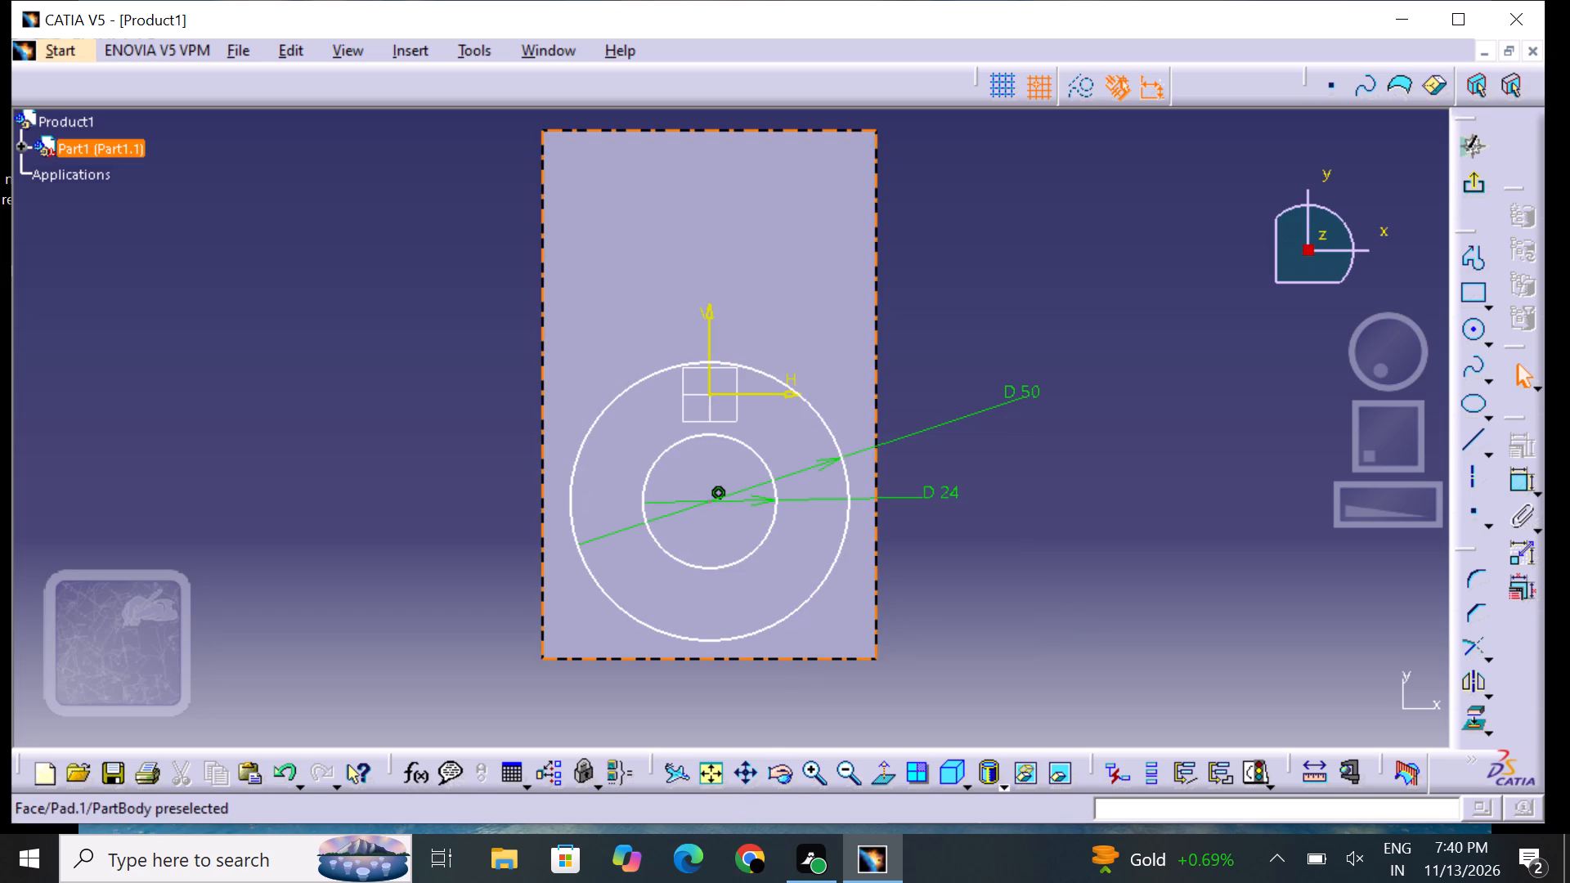
Shift the concentric circles down, and constrain the vertical distance from the sketch origin to the outer circle's lowest point to 50 mm.
{"action": "left_click_drag", "start_coordinate": [735, 639], "coordinate": [738, 638]}
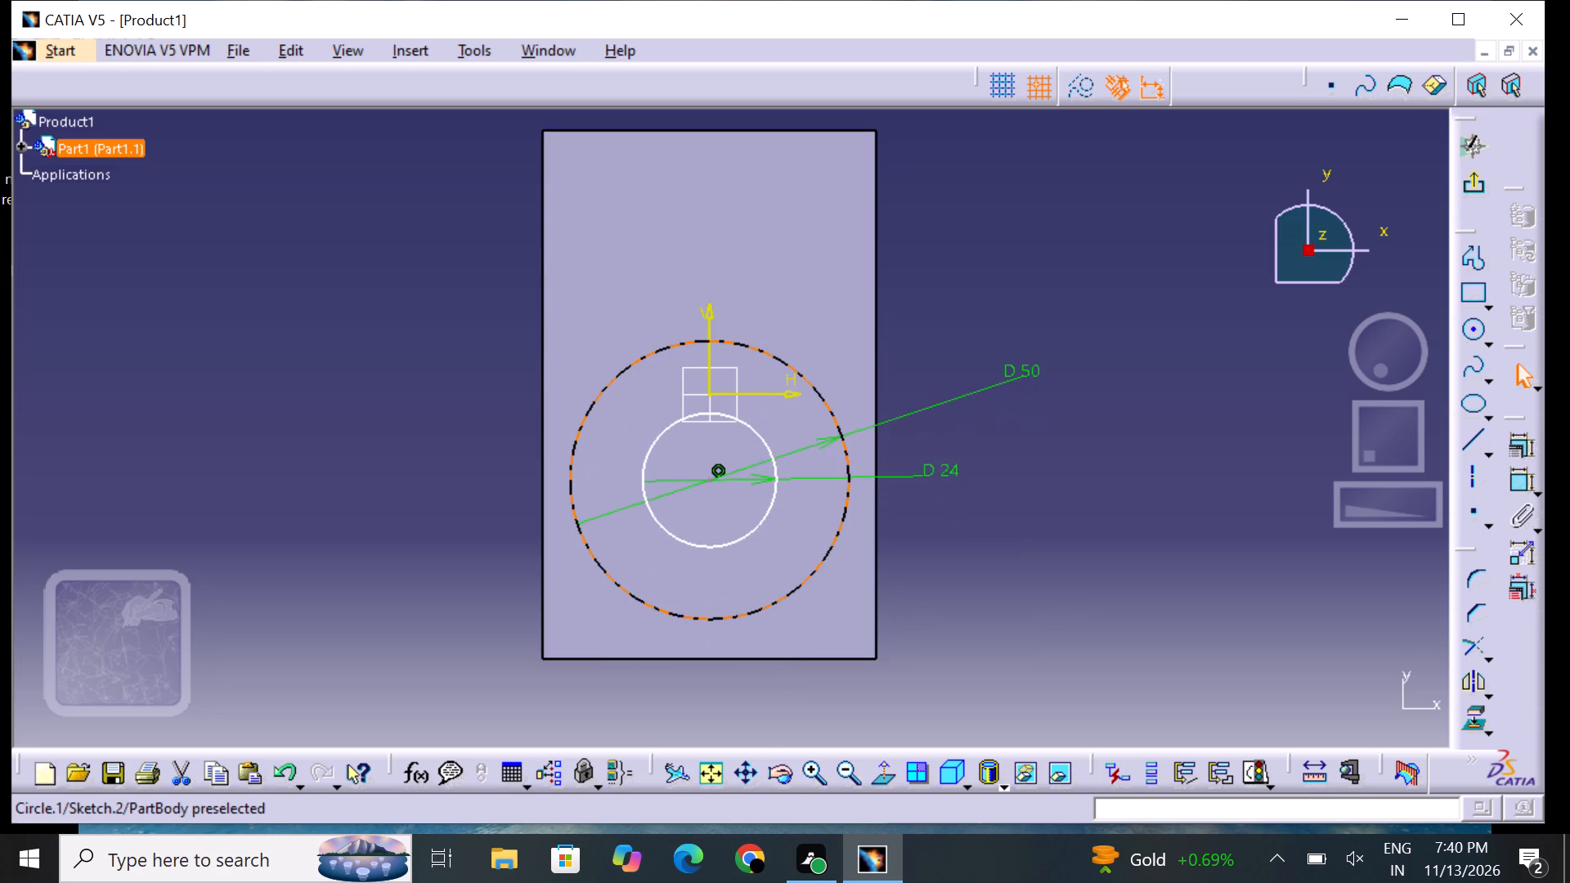
{"action": "left_click_drag", "start_coordinate": [738, 638], "coordinate": [736, 648]}
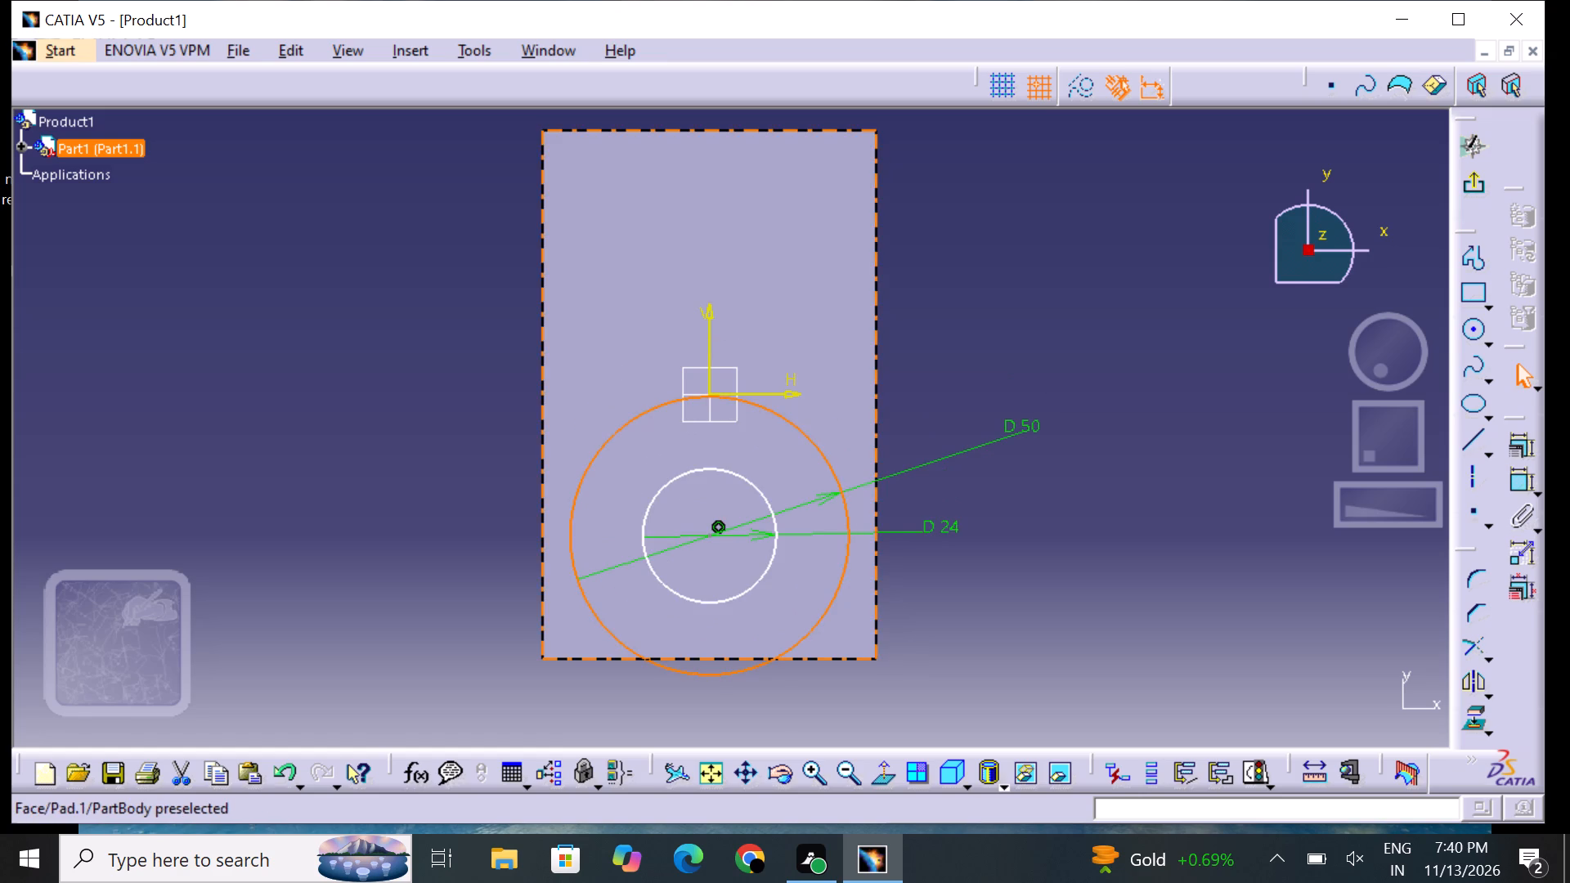
{"action": "left_click", "coordinate": [965, 621]}
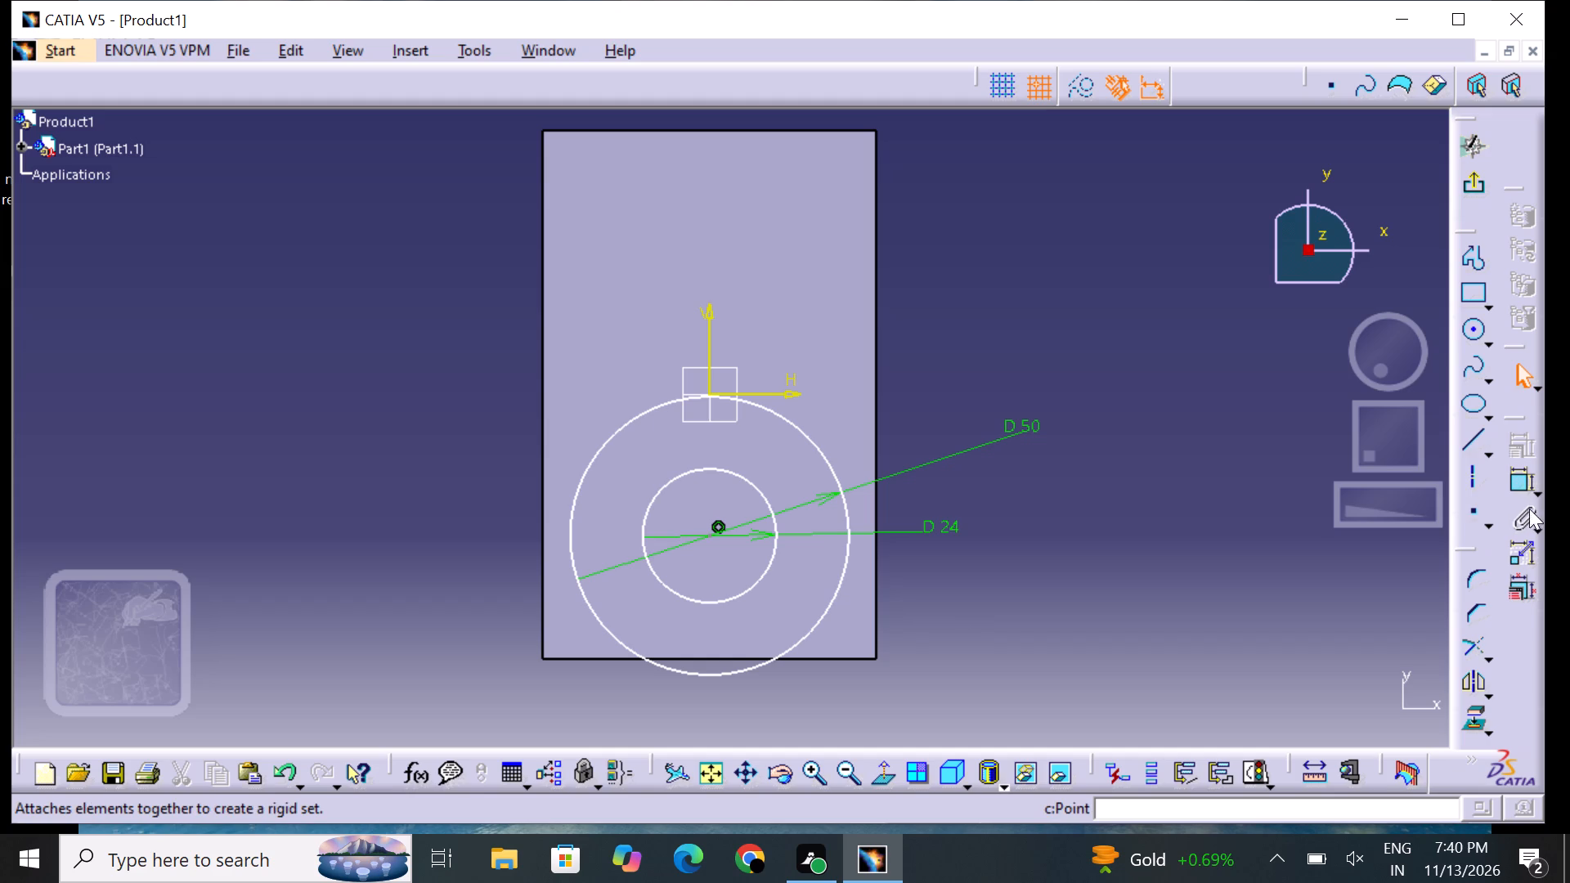
{"action": "left_click", "coordinate": [1517, 488]}
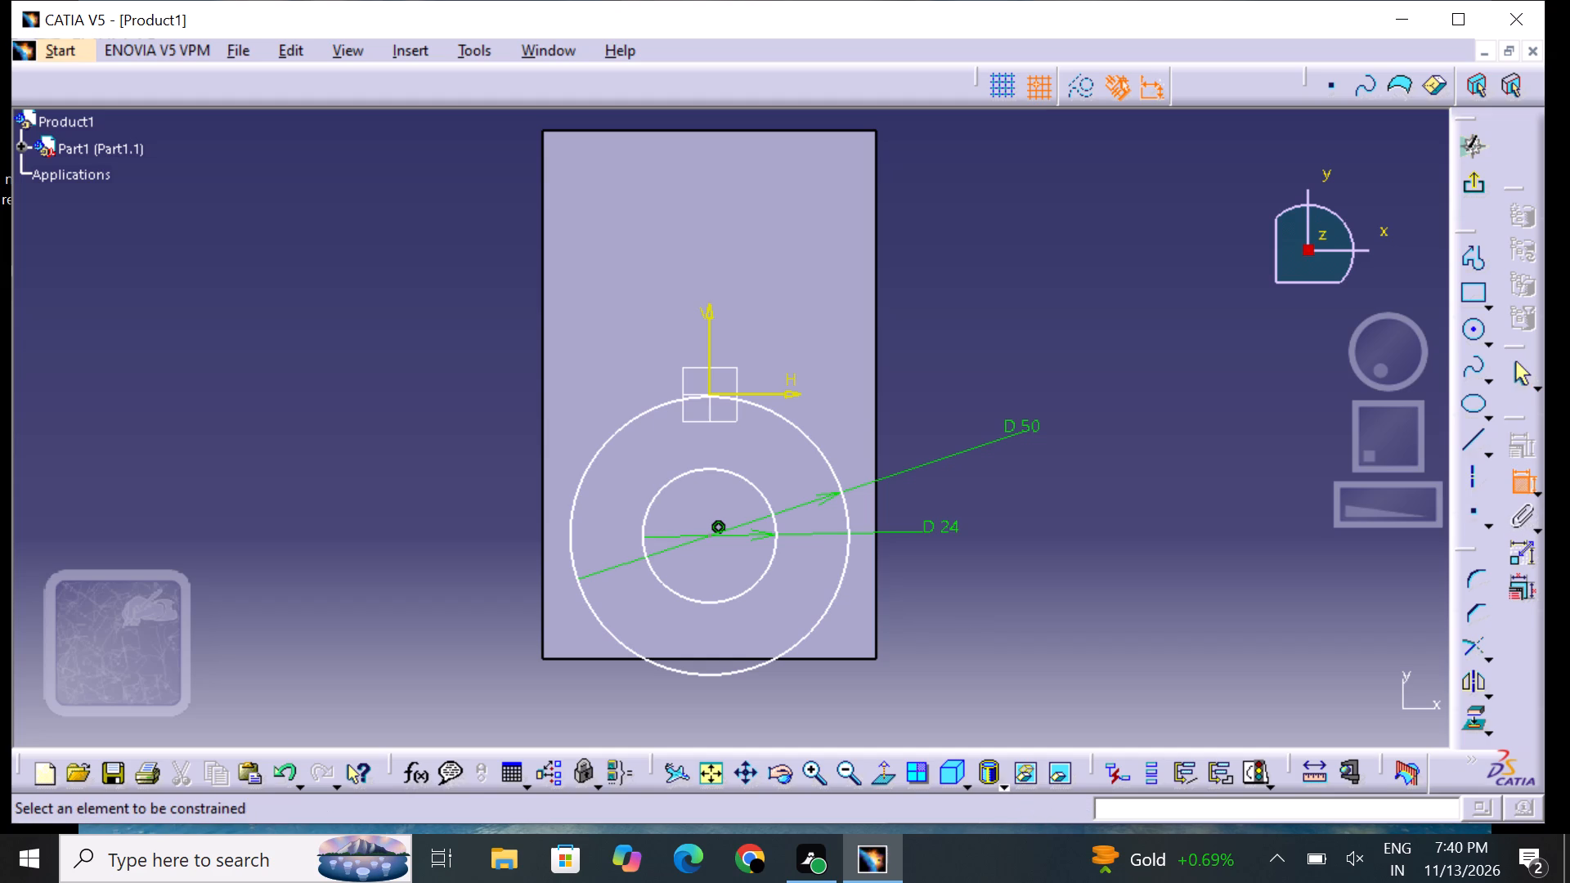
{"action": "left_click", "coordinate": [710, 393]}
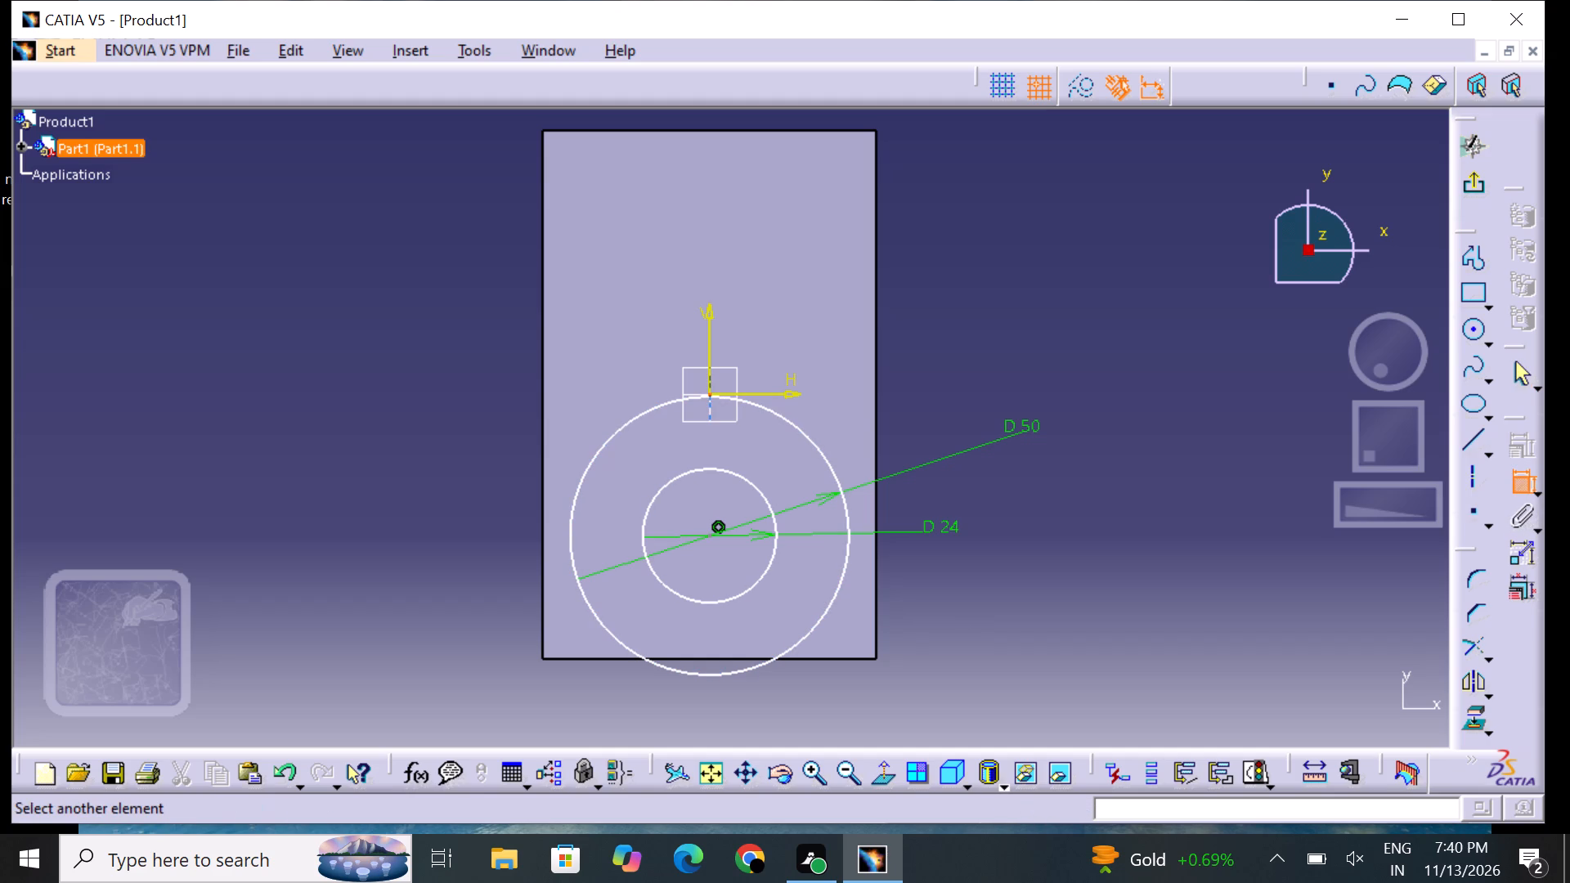
{"action": "left_click", "coordinate": [716, 671]}
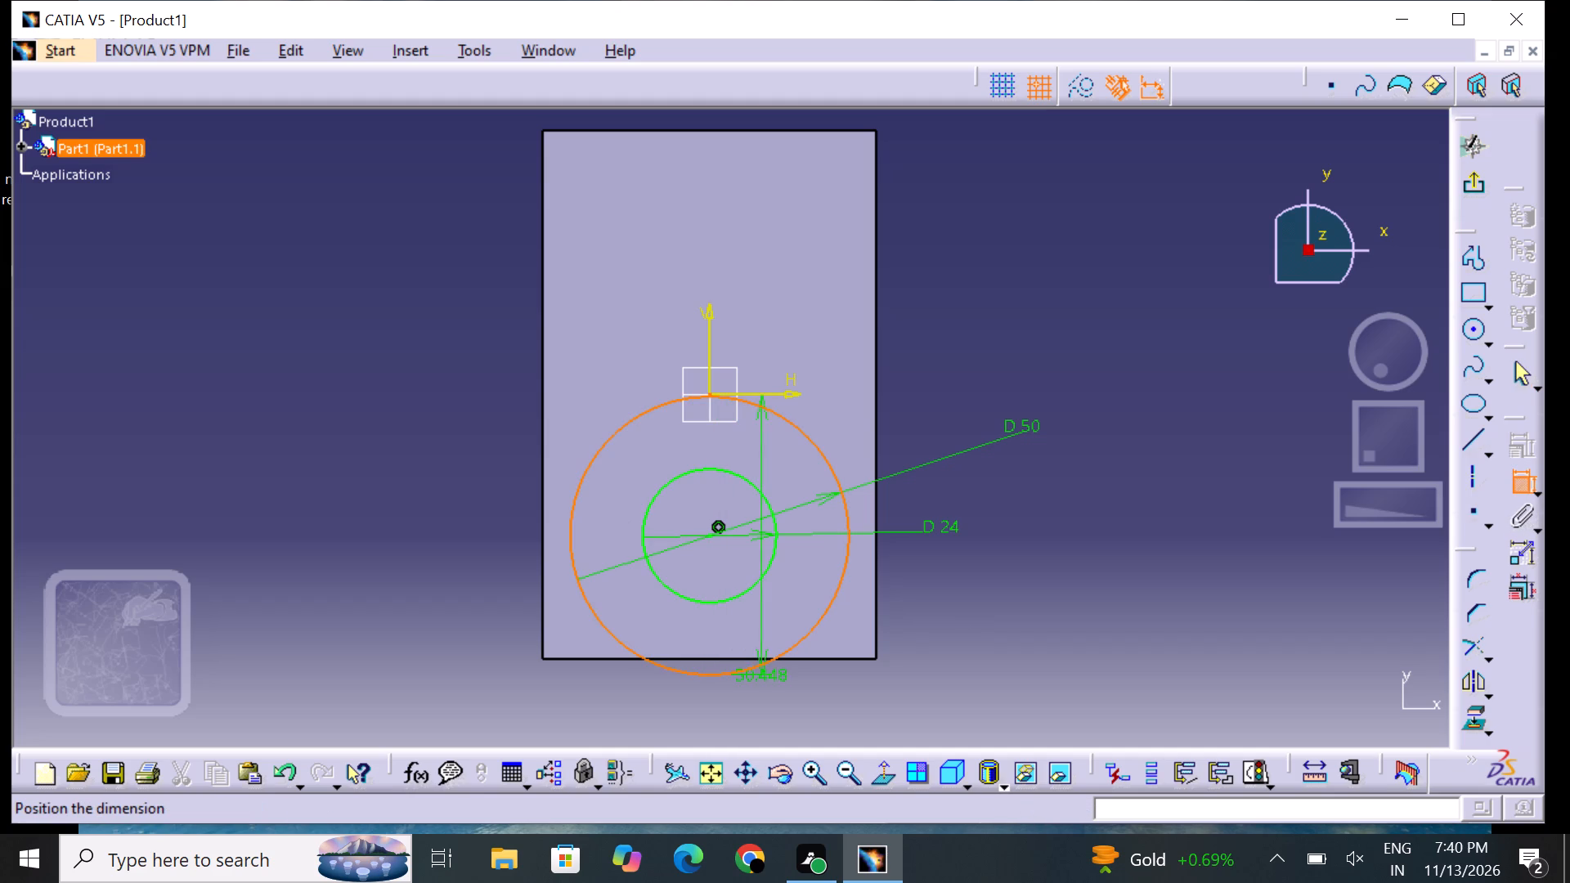
{"action": "left_click", "coordinate": [1034, 560]}
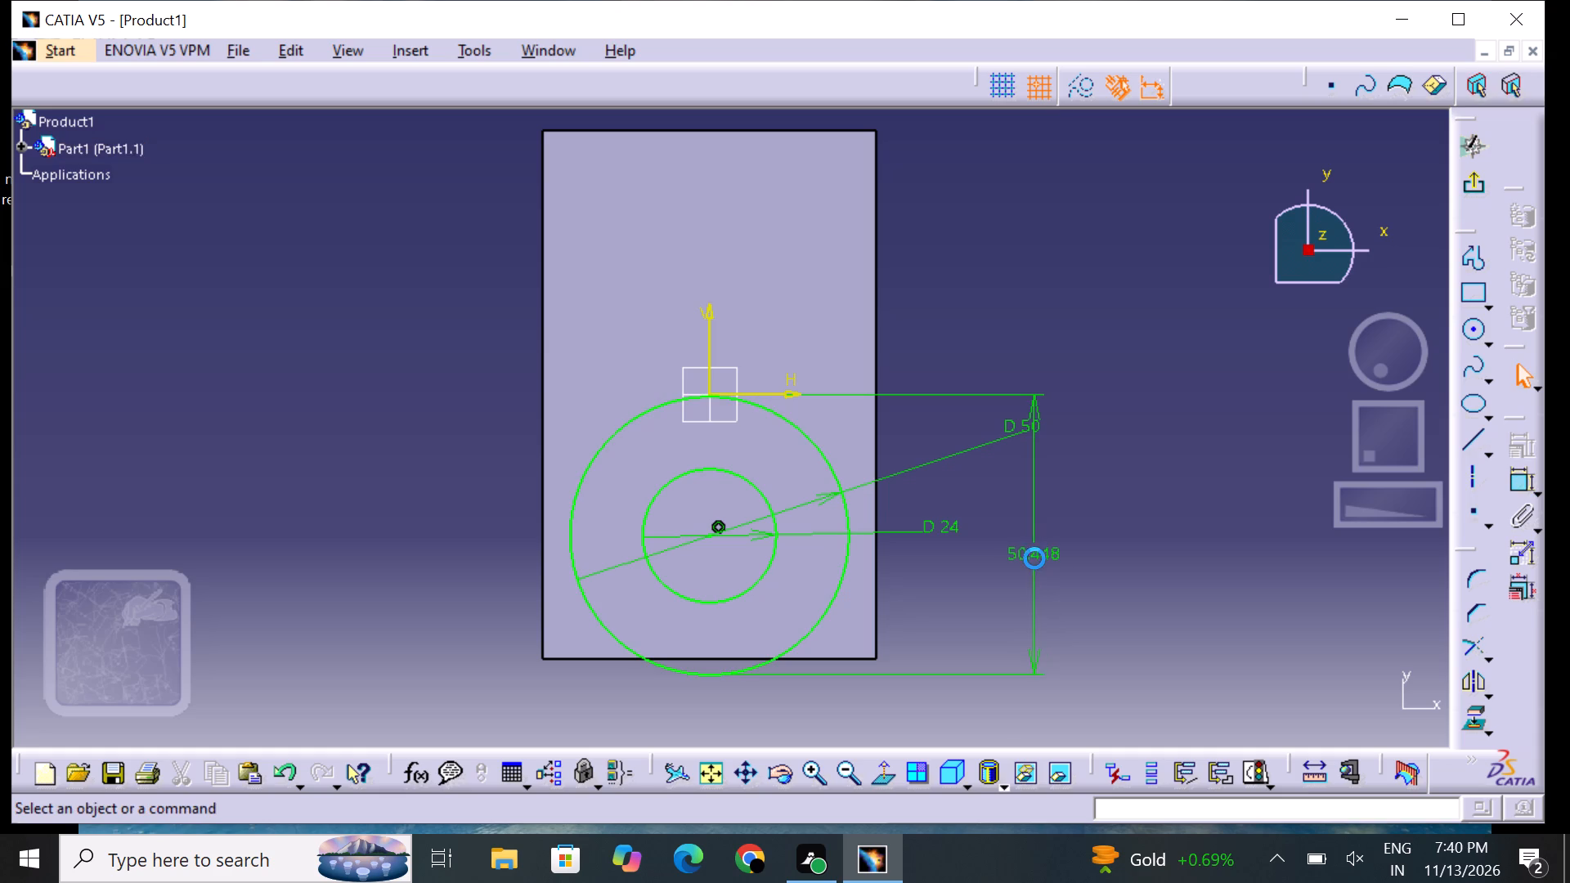
{"action": "double_click", "coordinate": [1034, 554]}
{"action": "key", "text": "BackSpace"}
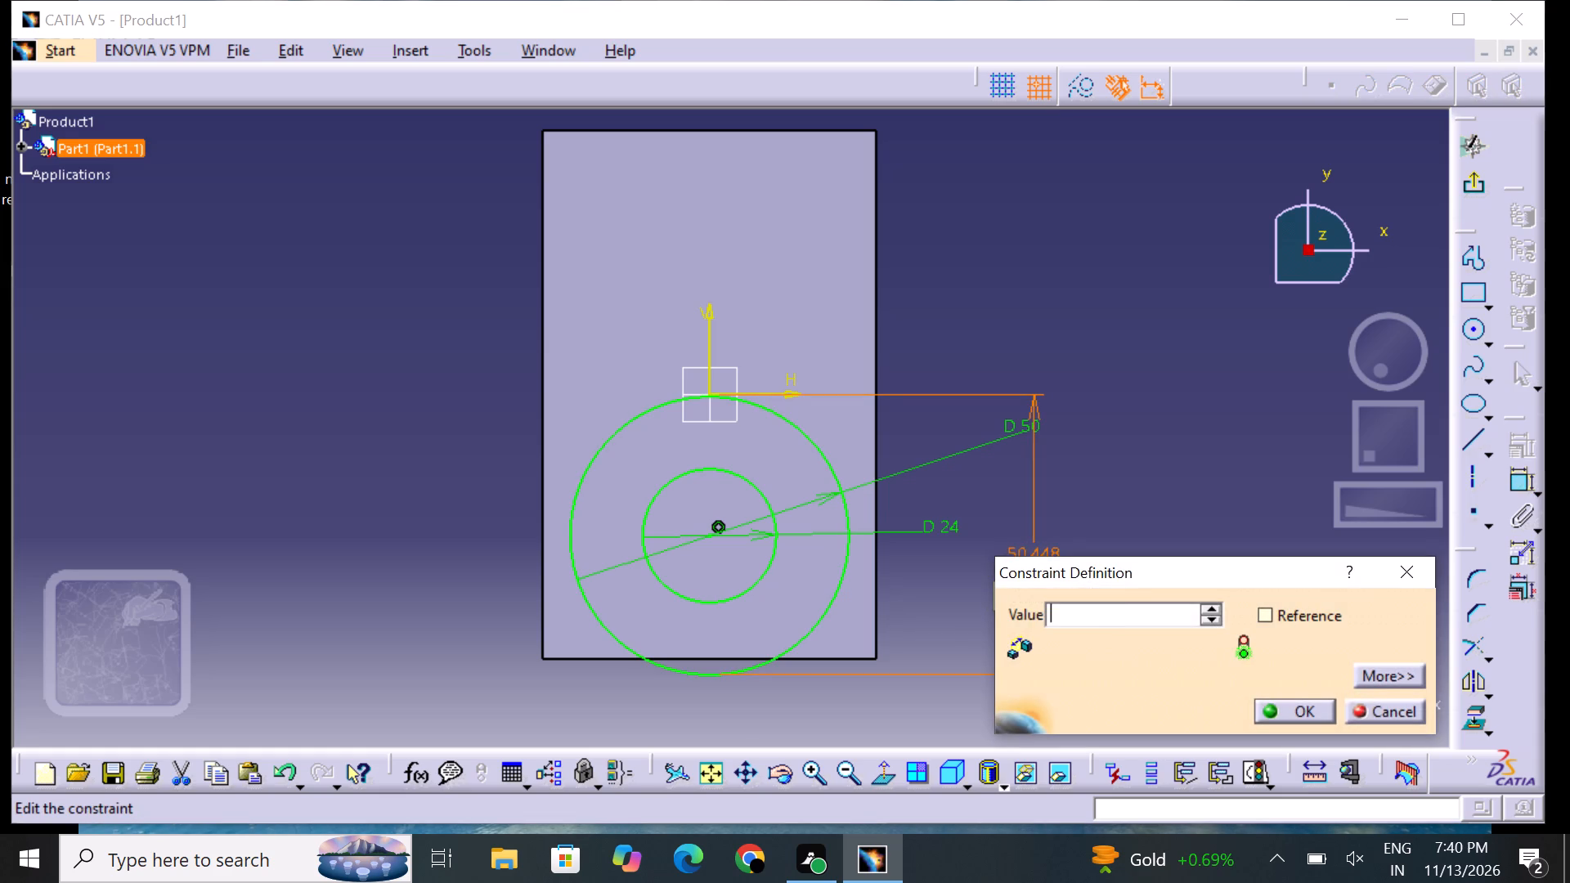
{"action": "type", "text": "50"}
{"action": "key", "text": "Return"}
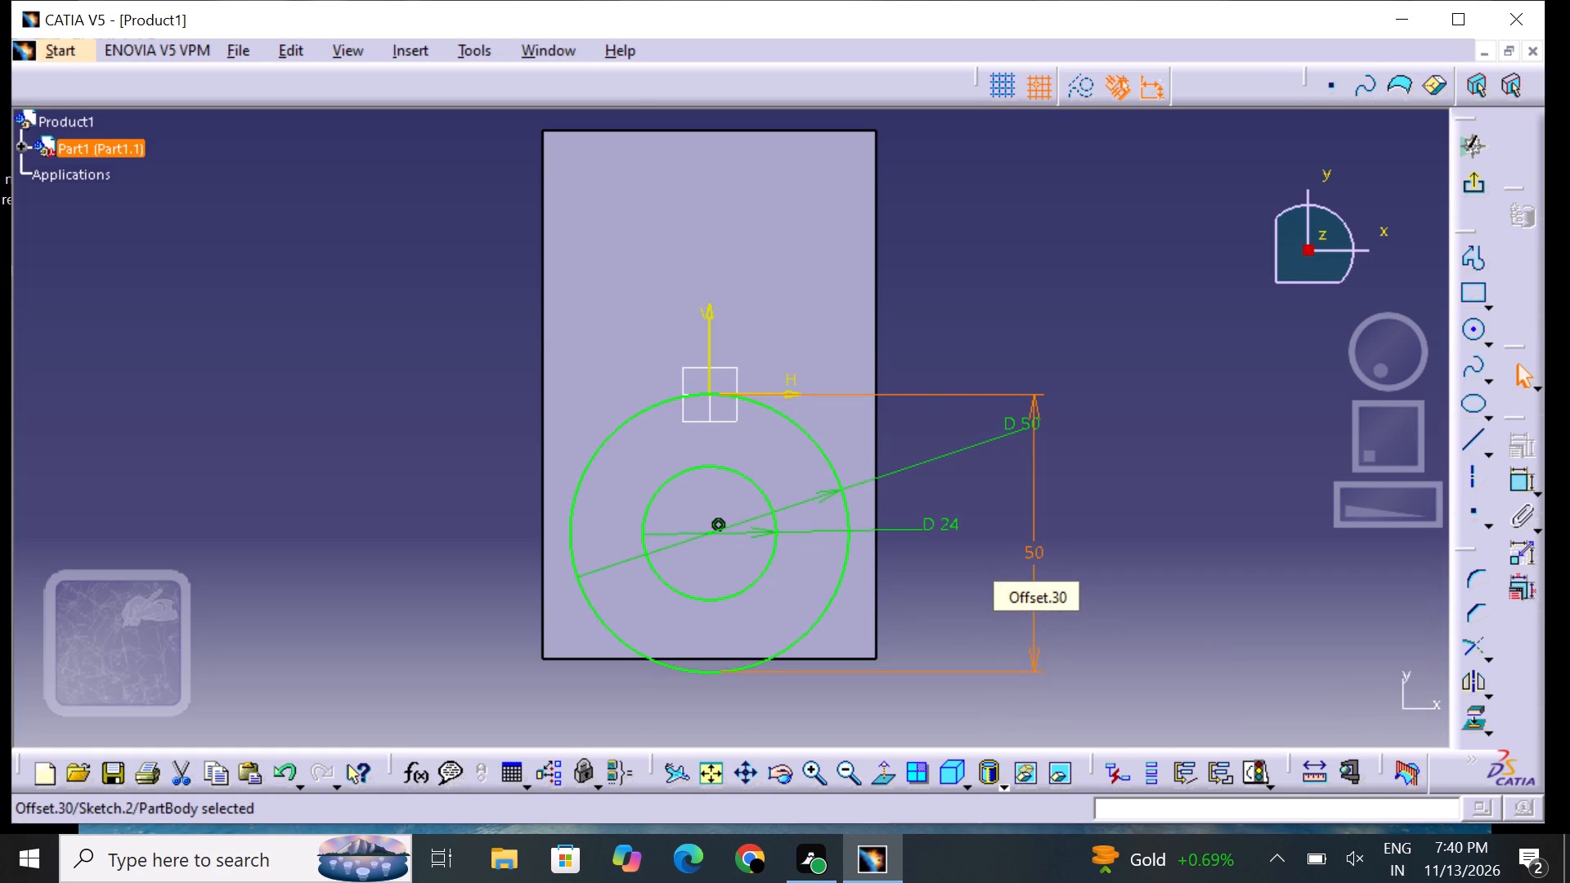
{"action": "left_click", "coordinate": [1080, 562]}
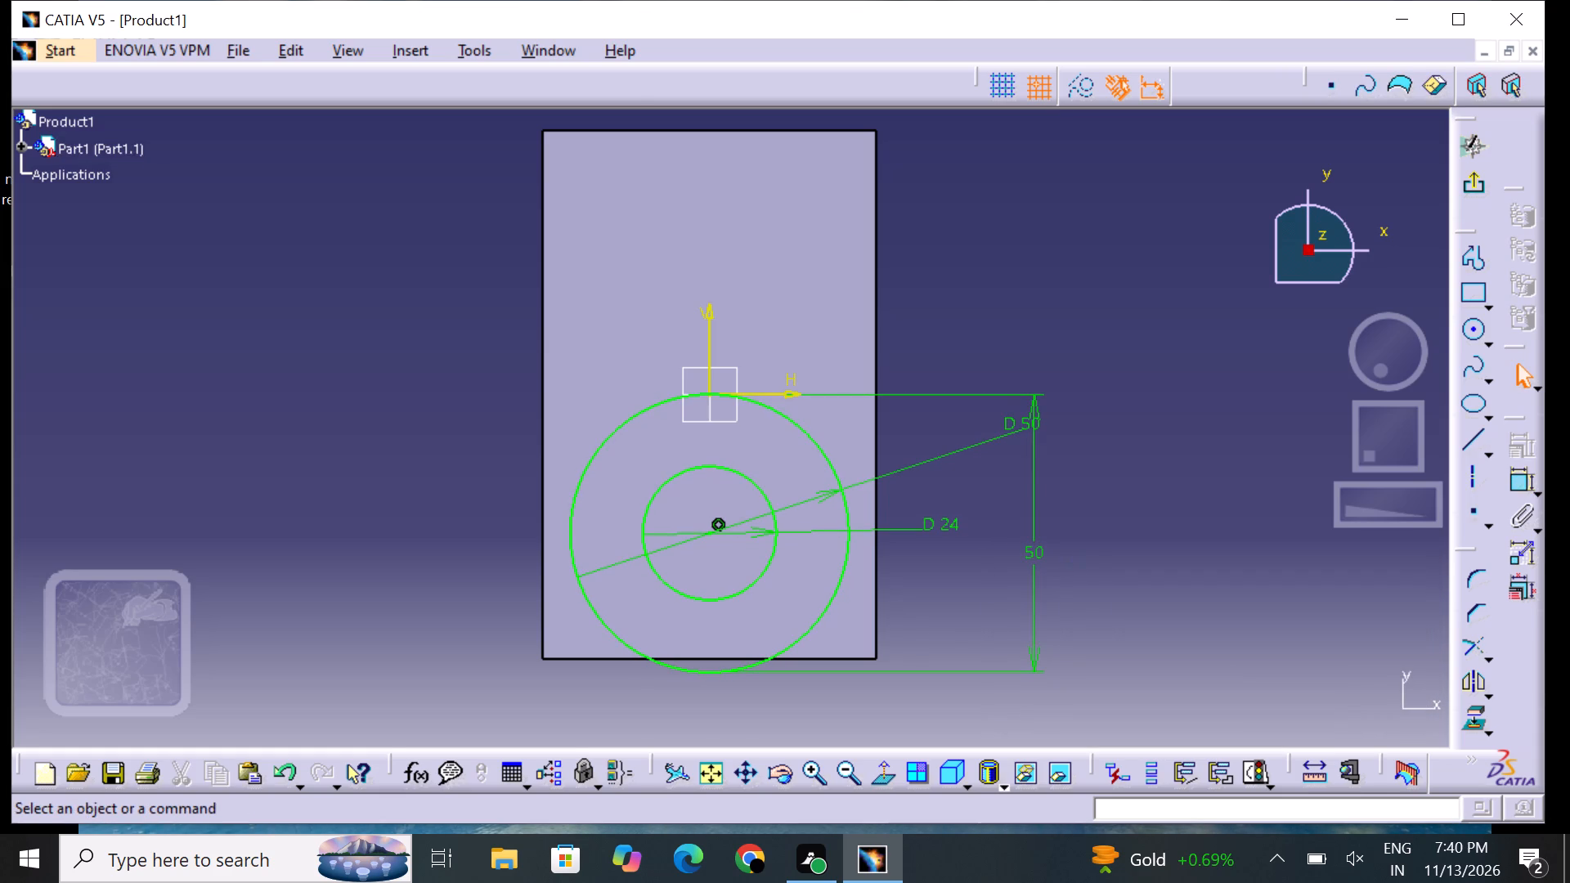
Delete the 50 mm diameter dimension from the outer circle.
{"action": "left_click", "coordinate": [955, 447]}
{"action": "right_click", "coordinate": [958, 448]}
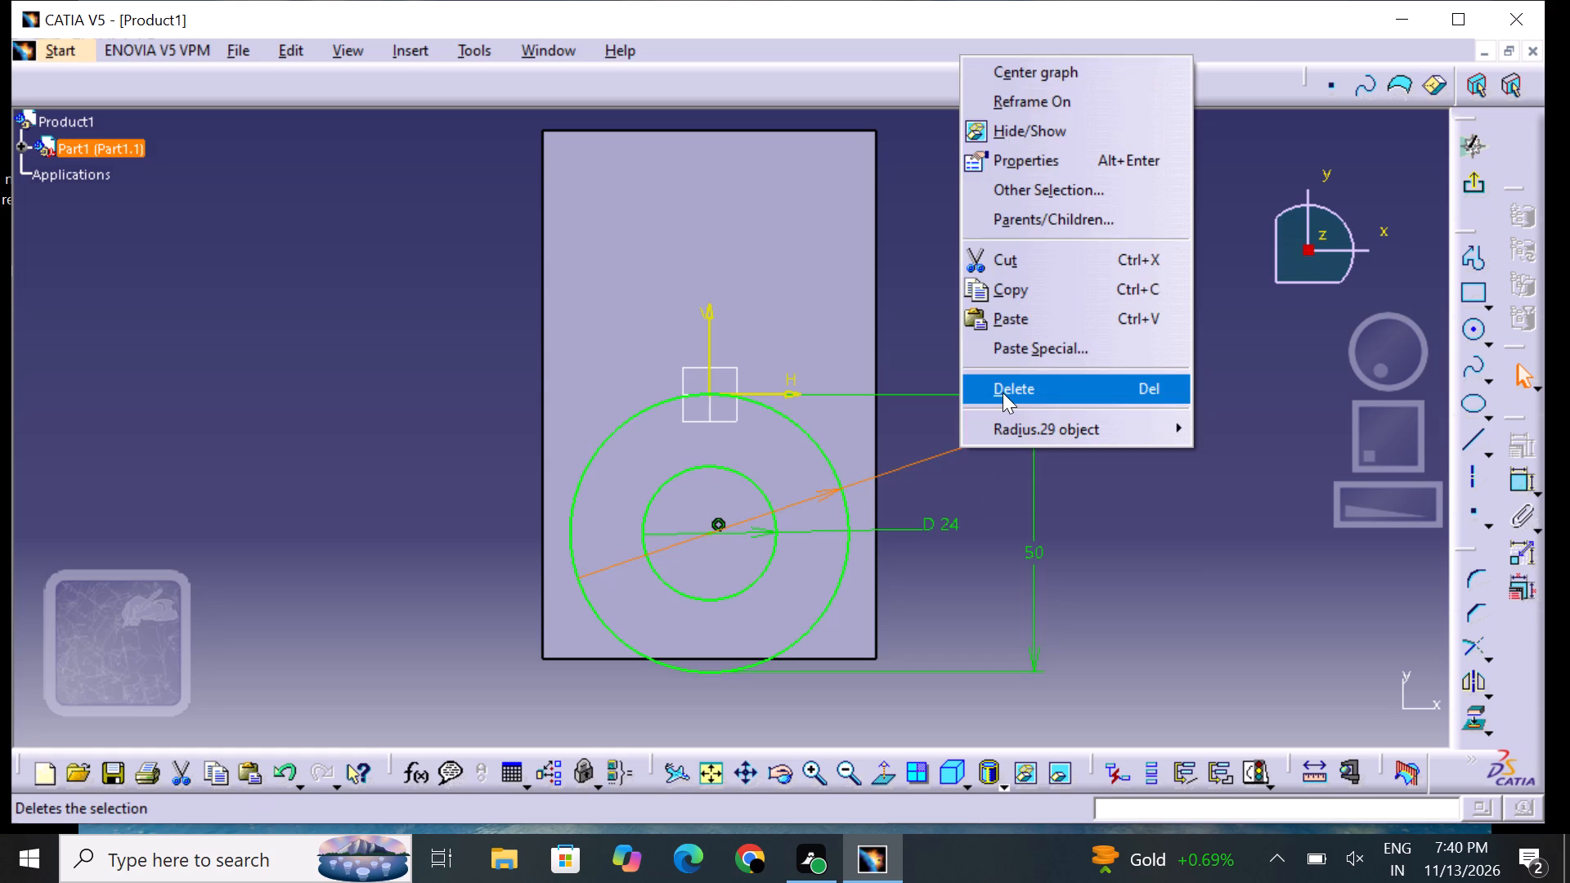
{"action": "left_click", "coordinate": [1003, 392]}
{"action": "left_click", "coordinate": [1101, 522]}
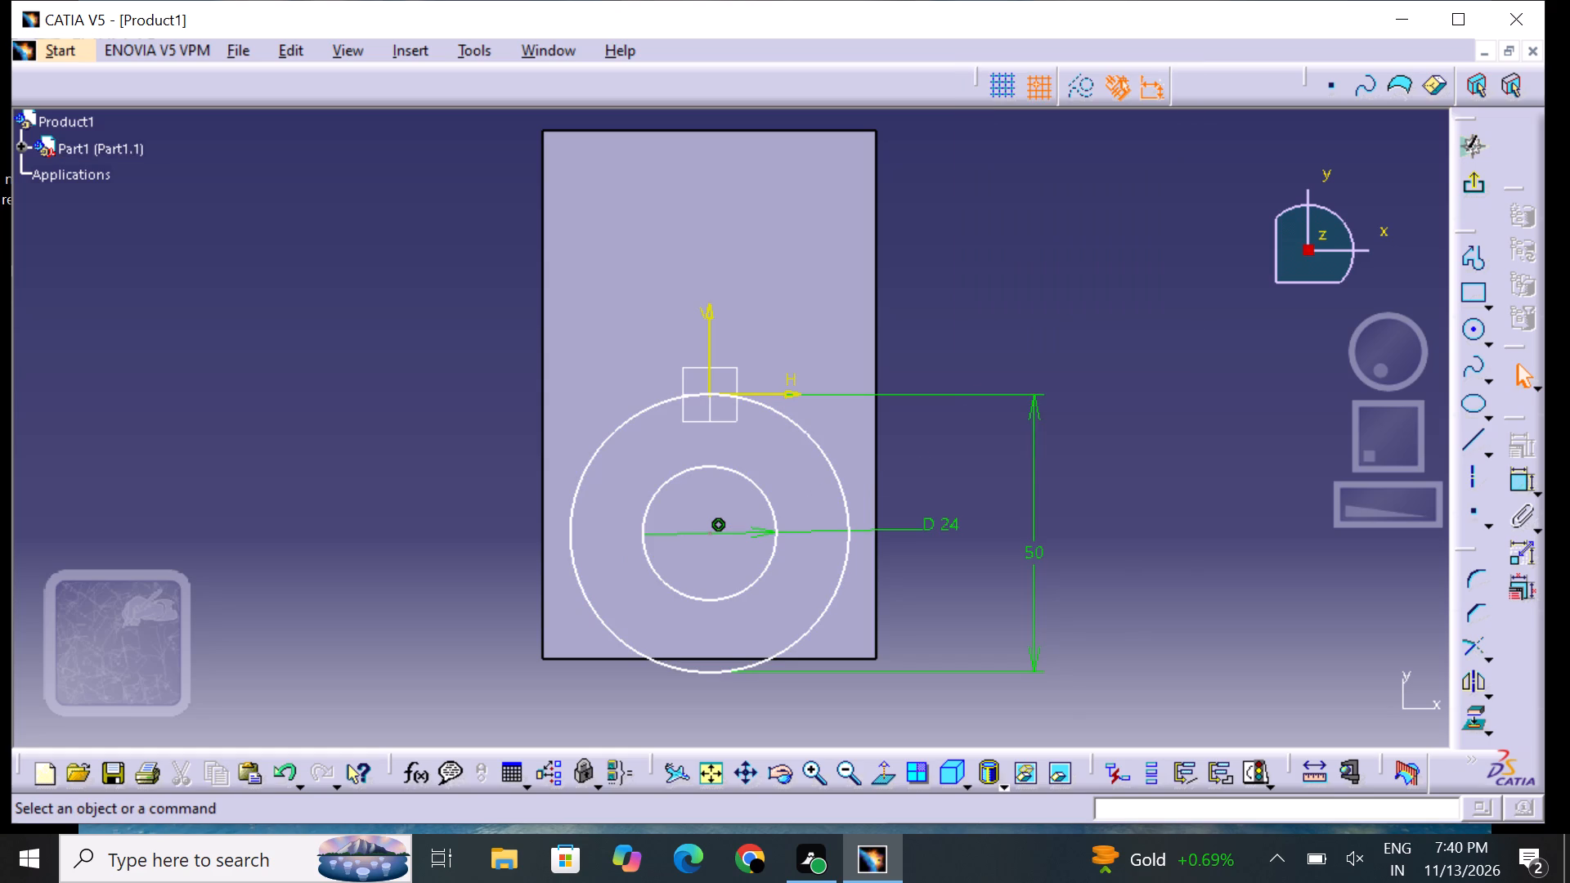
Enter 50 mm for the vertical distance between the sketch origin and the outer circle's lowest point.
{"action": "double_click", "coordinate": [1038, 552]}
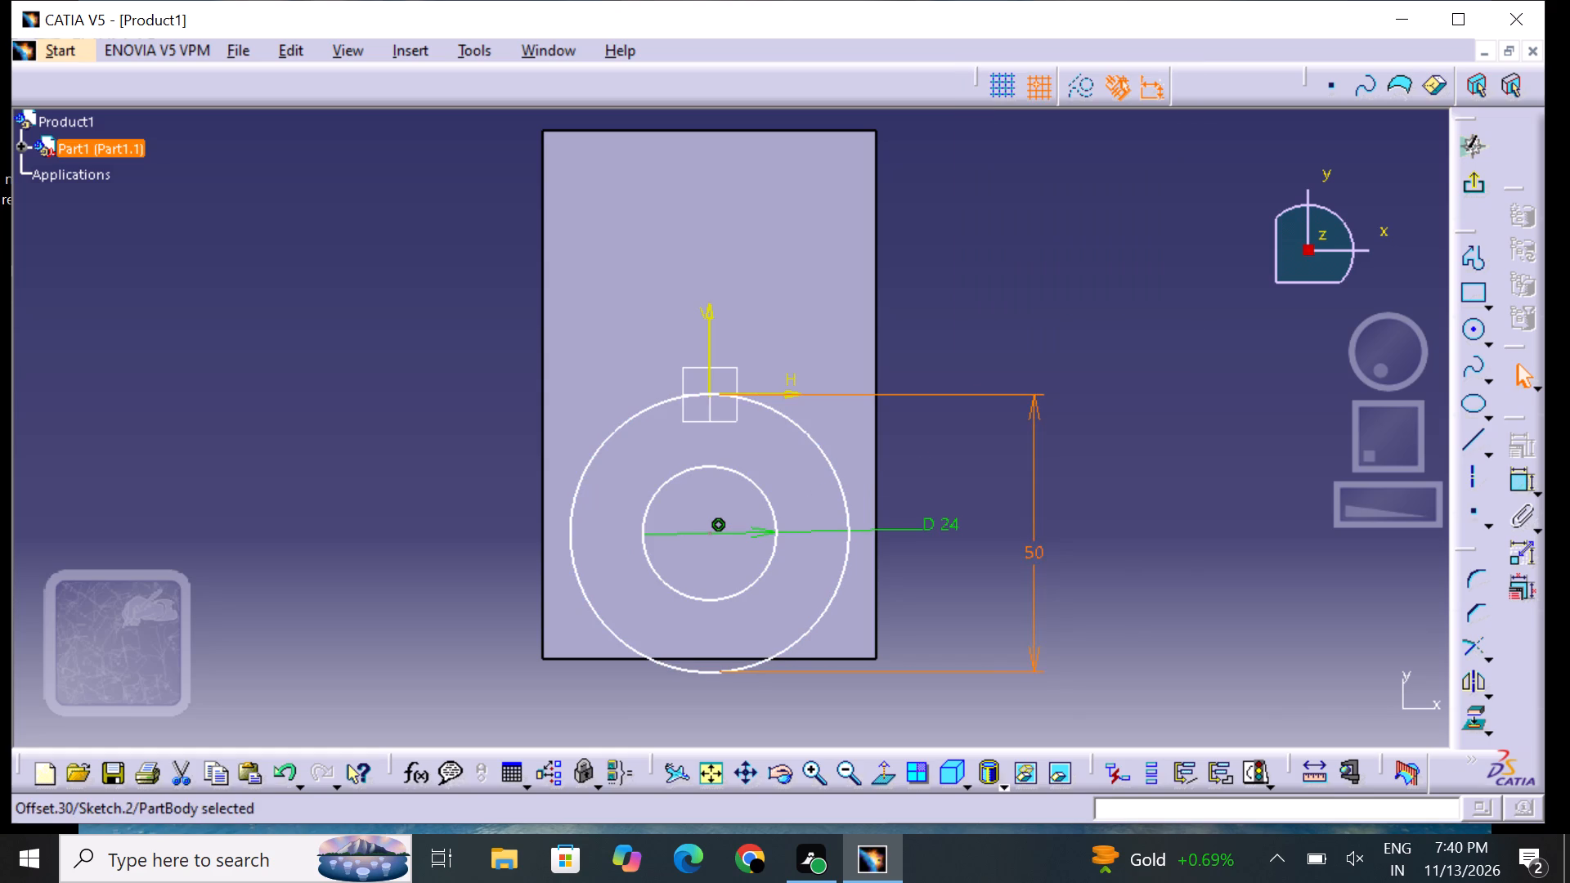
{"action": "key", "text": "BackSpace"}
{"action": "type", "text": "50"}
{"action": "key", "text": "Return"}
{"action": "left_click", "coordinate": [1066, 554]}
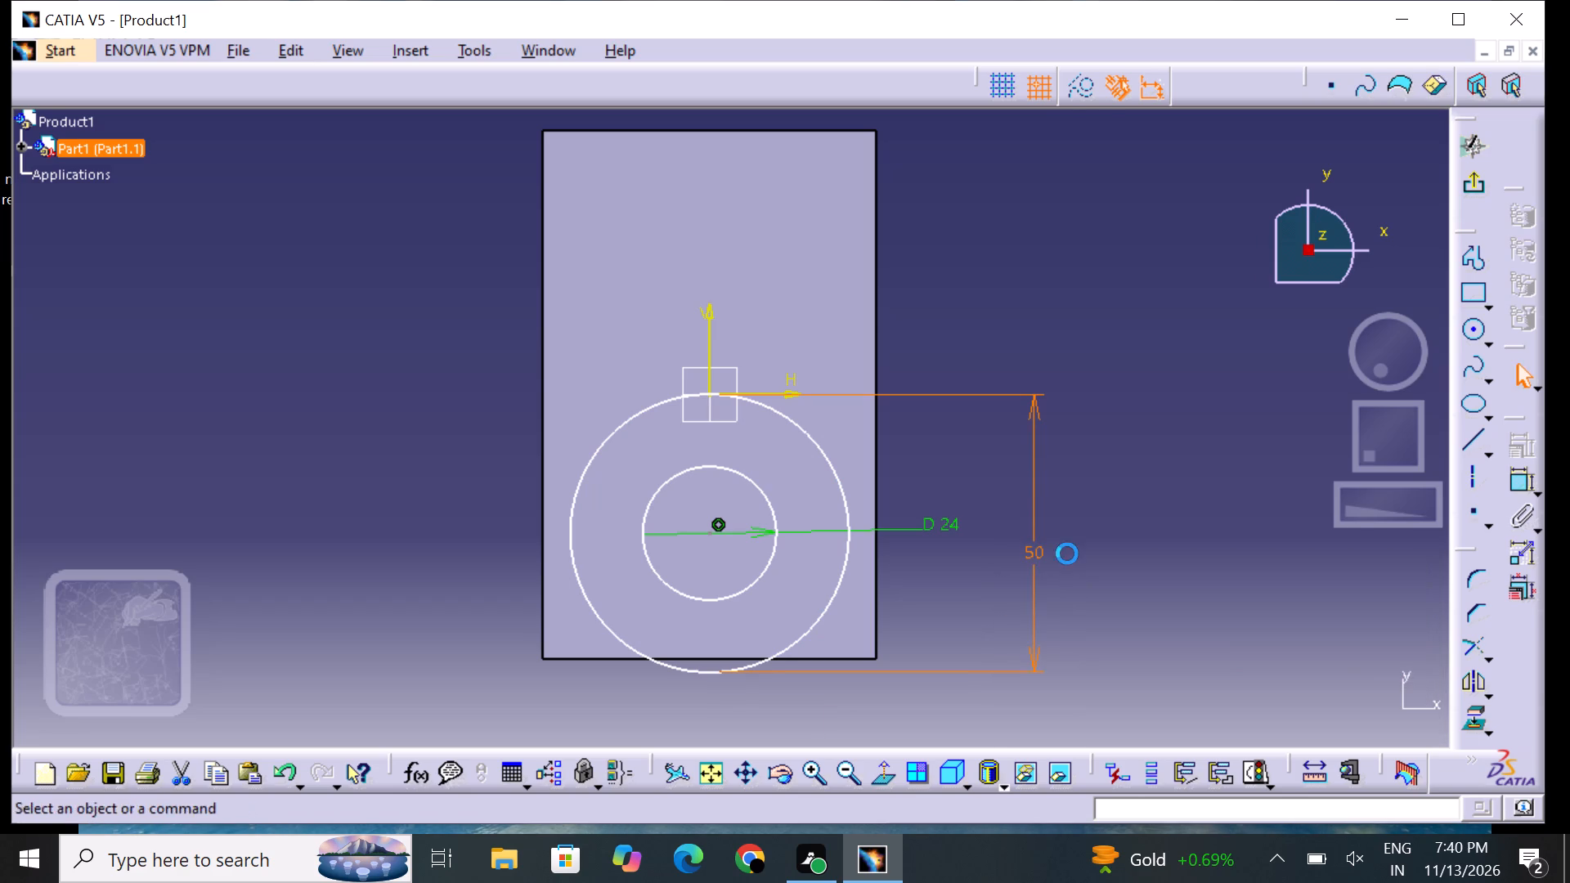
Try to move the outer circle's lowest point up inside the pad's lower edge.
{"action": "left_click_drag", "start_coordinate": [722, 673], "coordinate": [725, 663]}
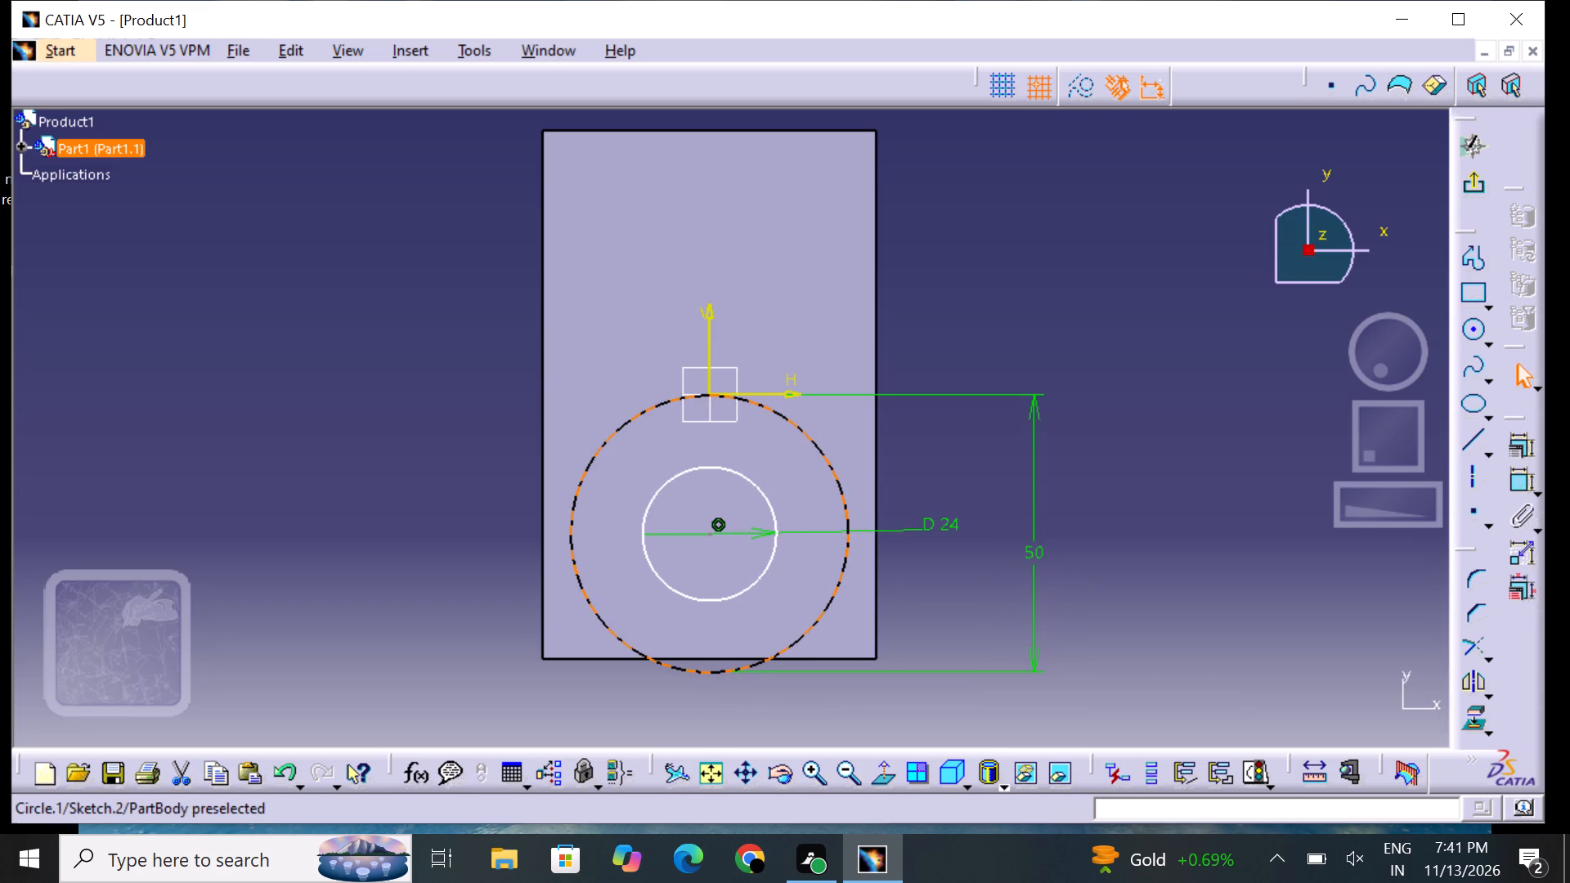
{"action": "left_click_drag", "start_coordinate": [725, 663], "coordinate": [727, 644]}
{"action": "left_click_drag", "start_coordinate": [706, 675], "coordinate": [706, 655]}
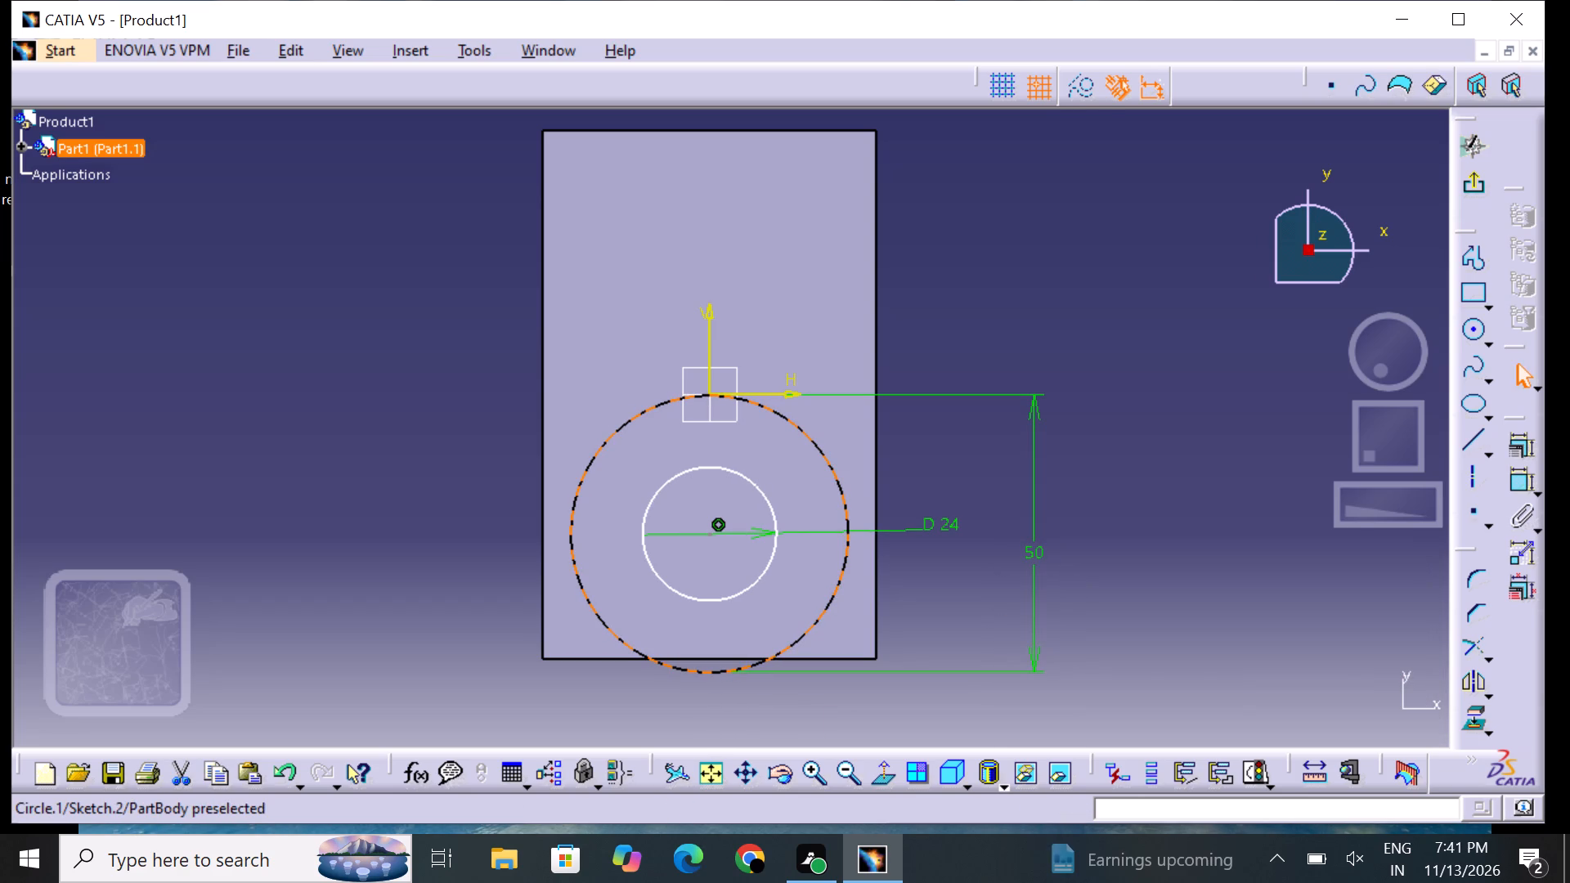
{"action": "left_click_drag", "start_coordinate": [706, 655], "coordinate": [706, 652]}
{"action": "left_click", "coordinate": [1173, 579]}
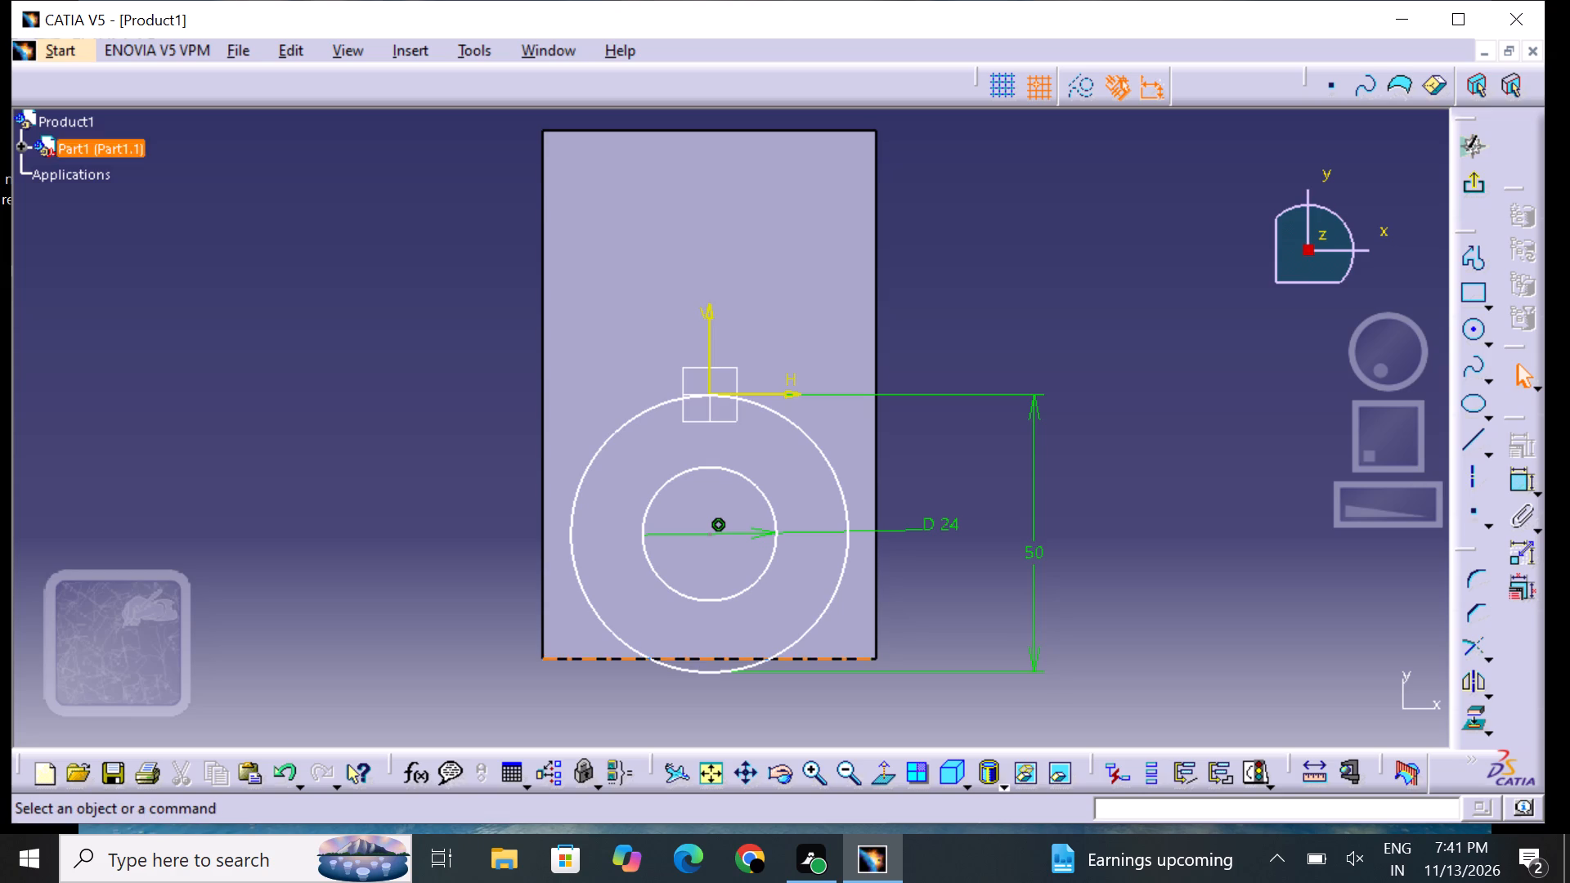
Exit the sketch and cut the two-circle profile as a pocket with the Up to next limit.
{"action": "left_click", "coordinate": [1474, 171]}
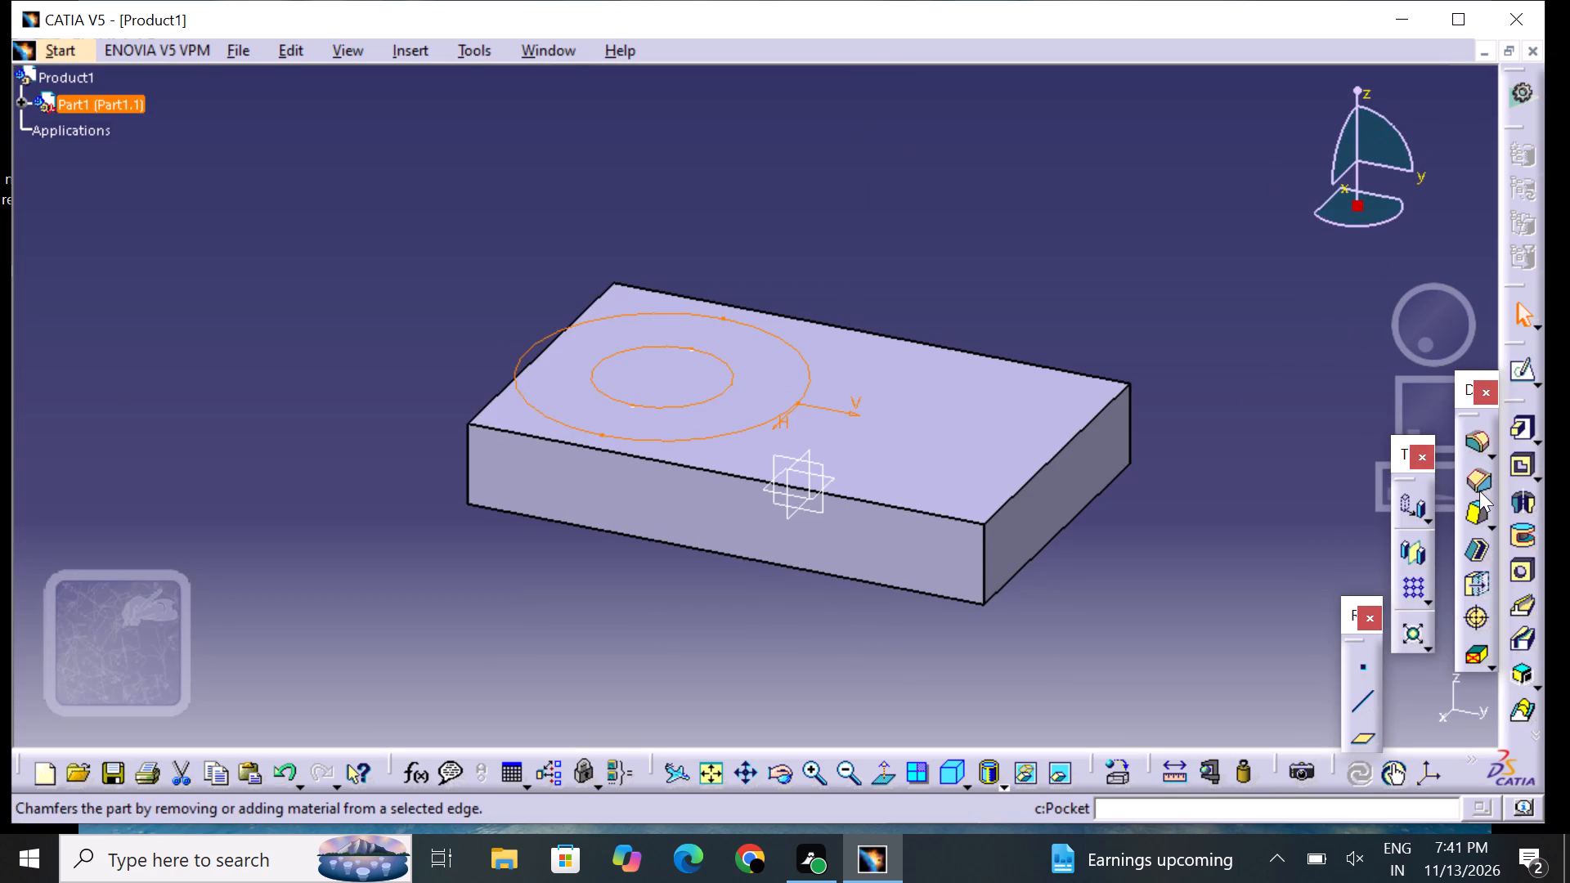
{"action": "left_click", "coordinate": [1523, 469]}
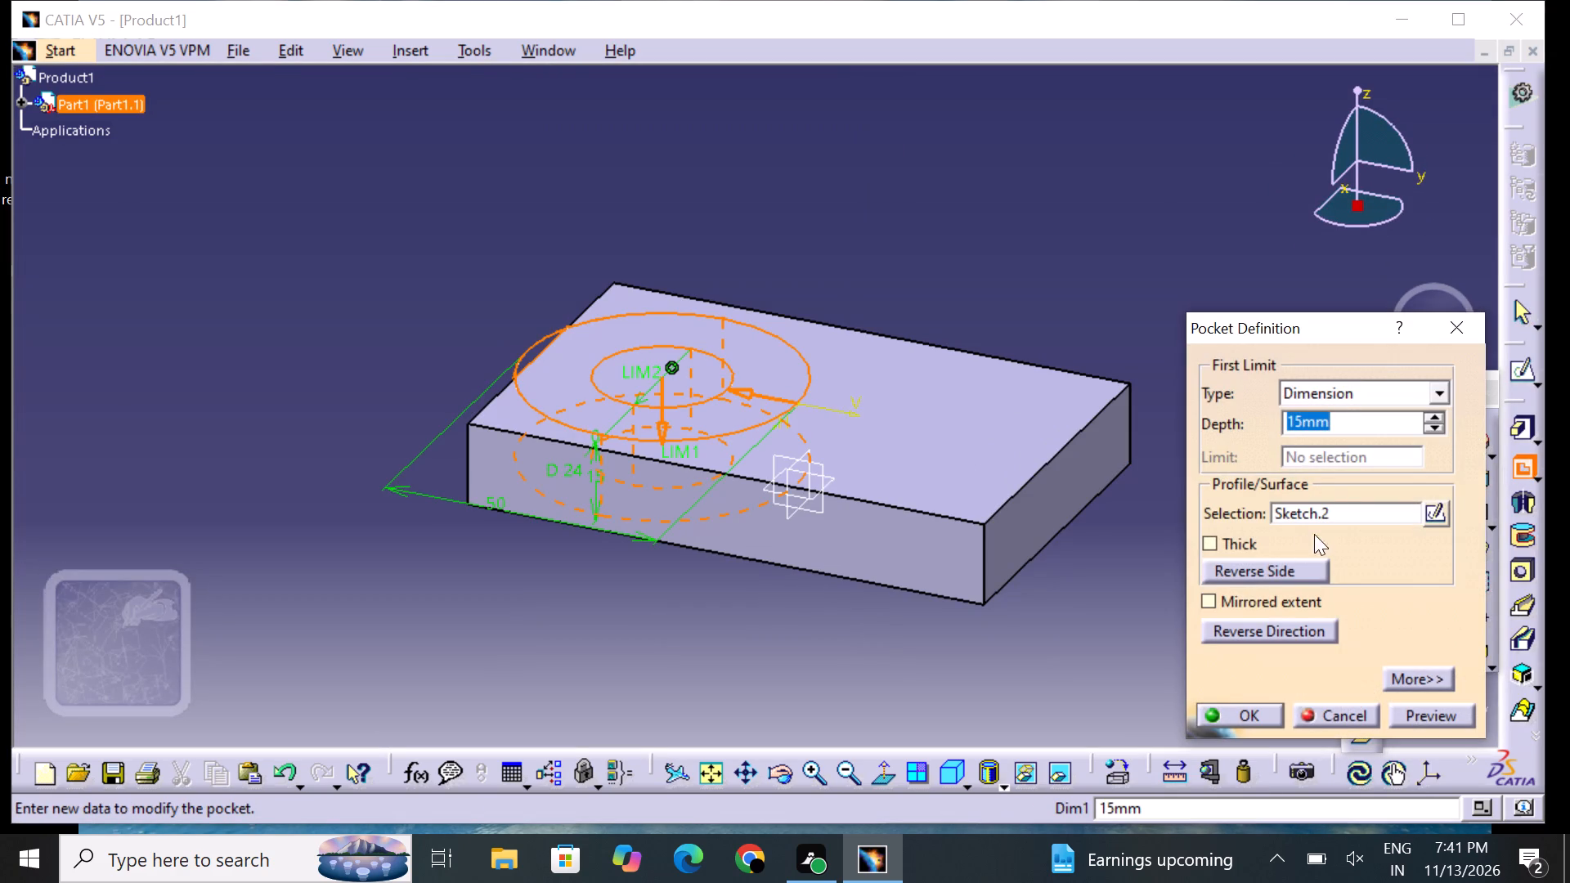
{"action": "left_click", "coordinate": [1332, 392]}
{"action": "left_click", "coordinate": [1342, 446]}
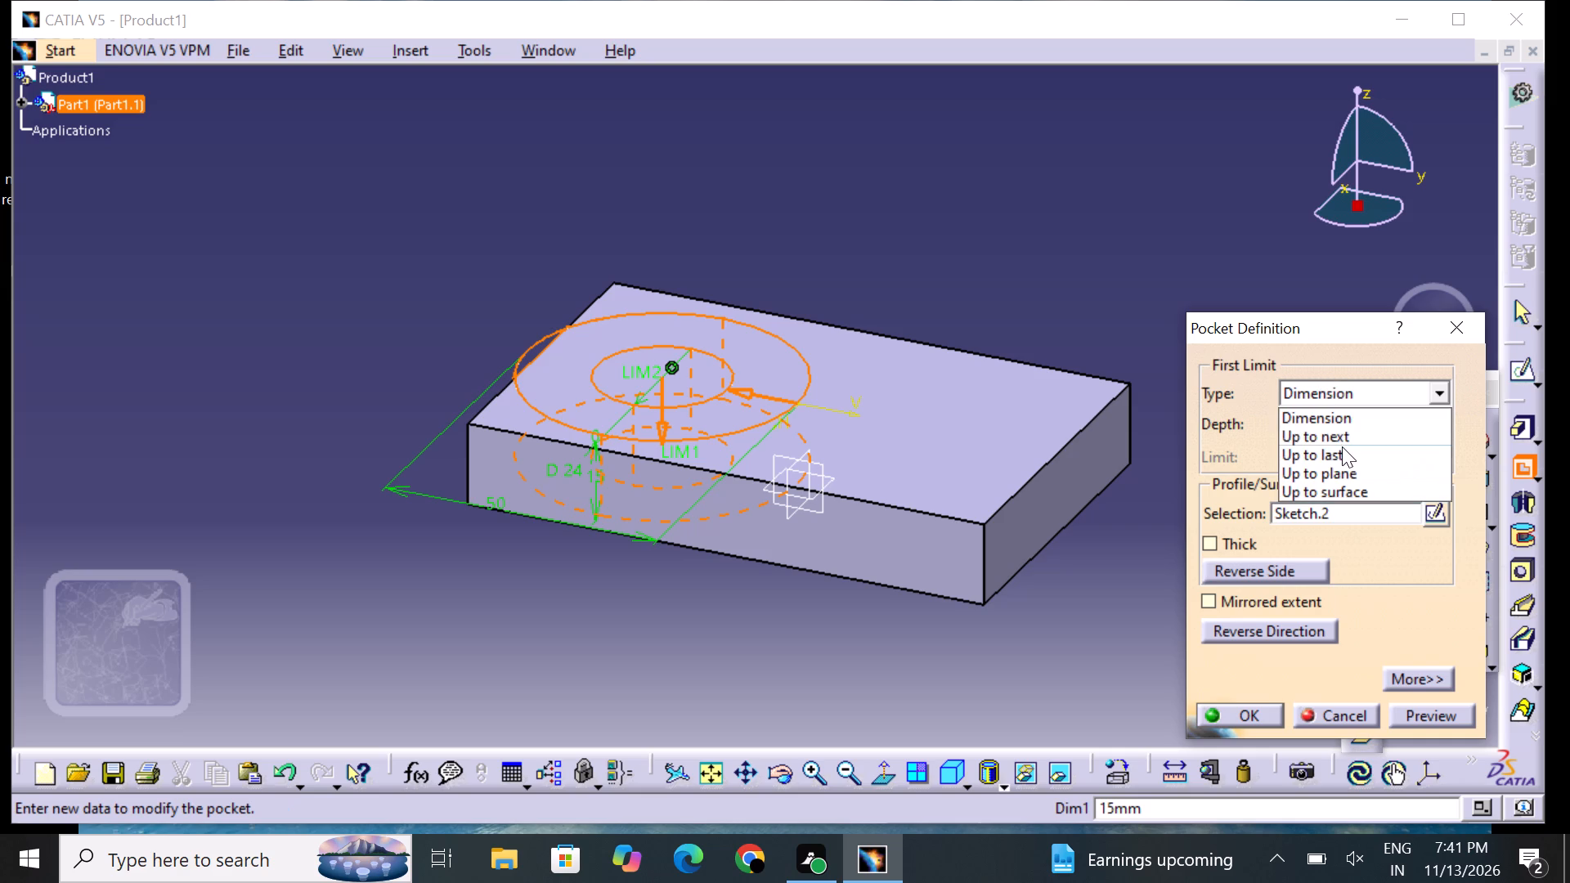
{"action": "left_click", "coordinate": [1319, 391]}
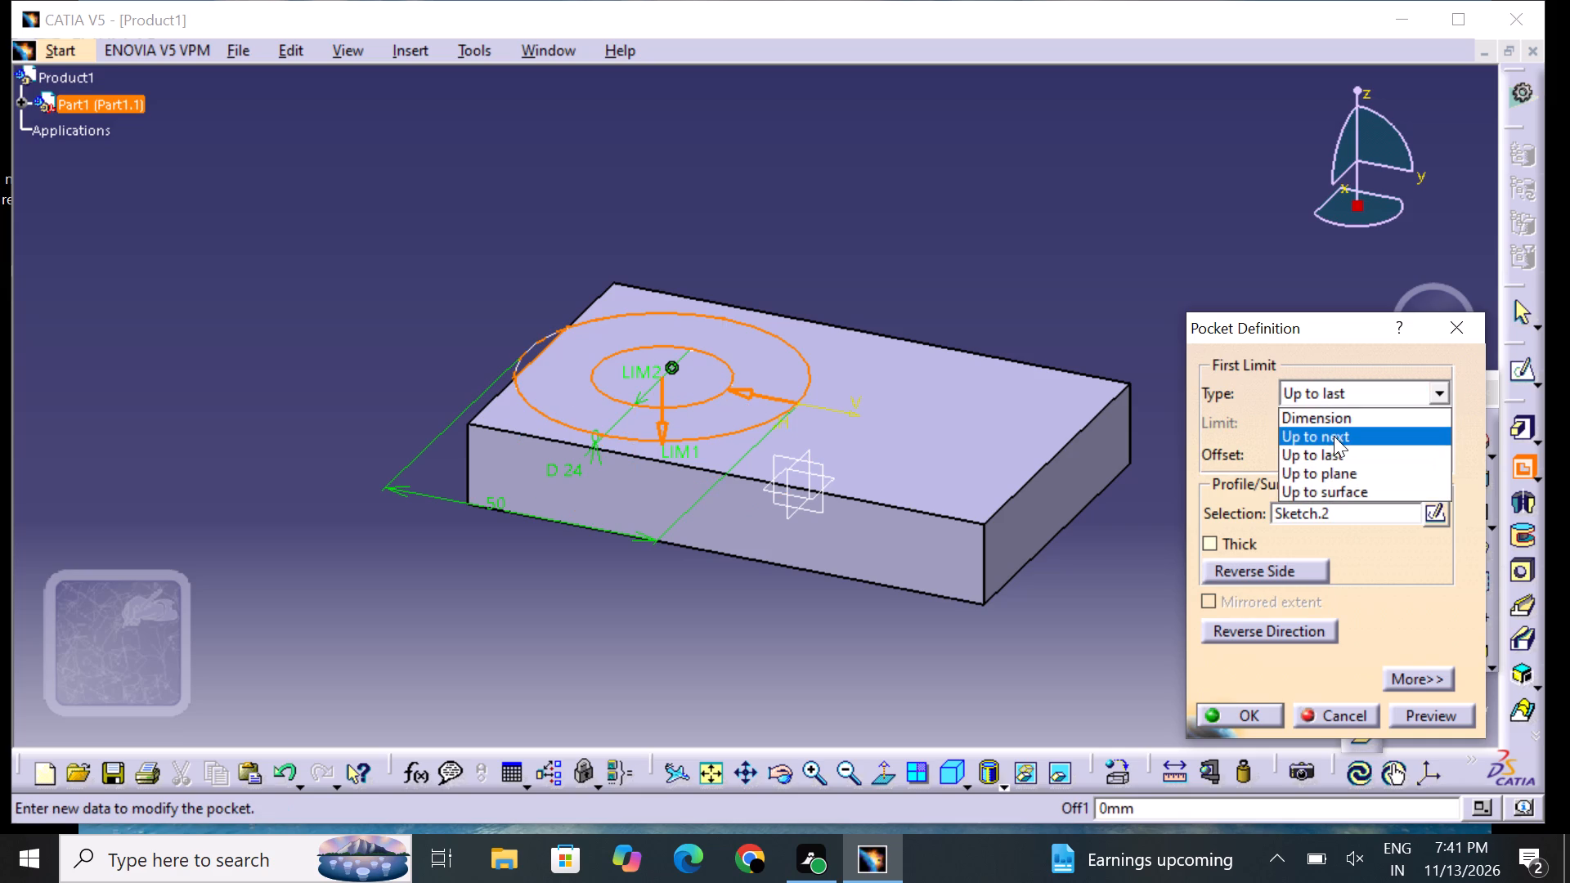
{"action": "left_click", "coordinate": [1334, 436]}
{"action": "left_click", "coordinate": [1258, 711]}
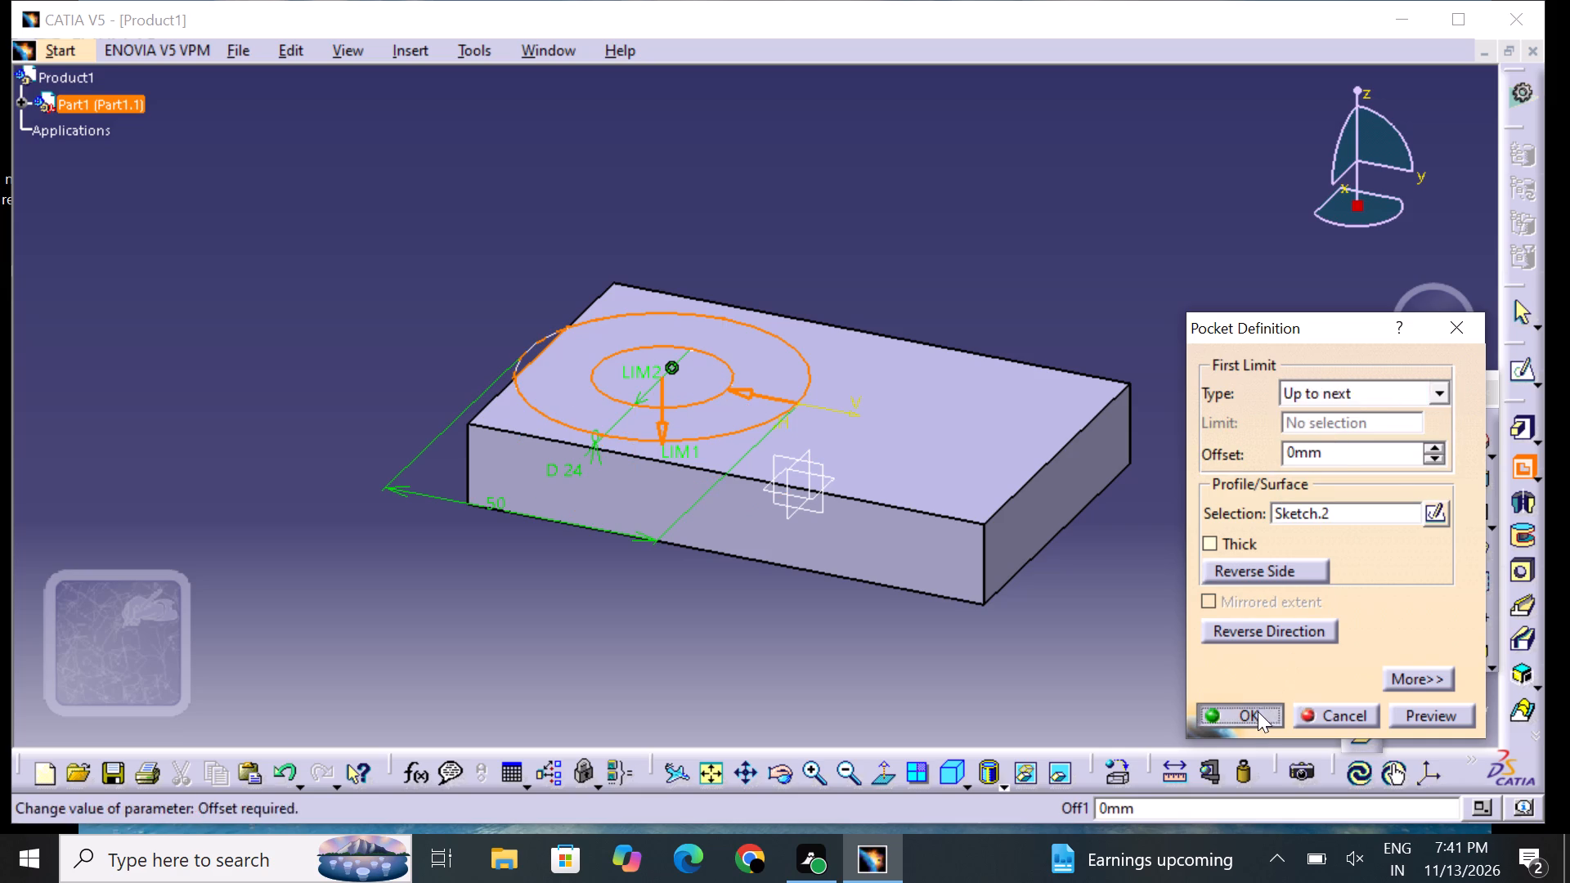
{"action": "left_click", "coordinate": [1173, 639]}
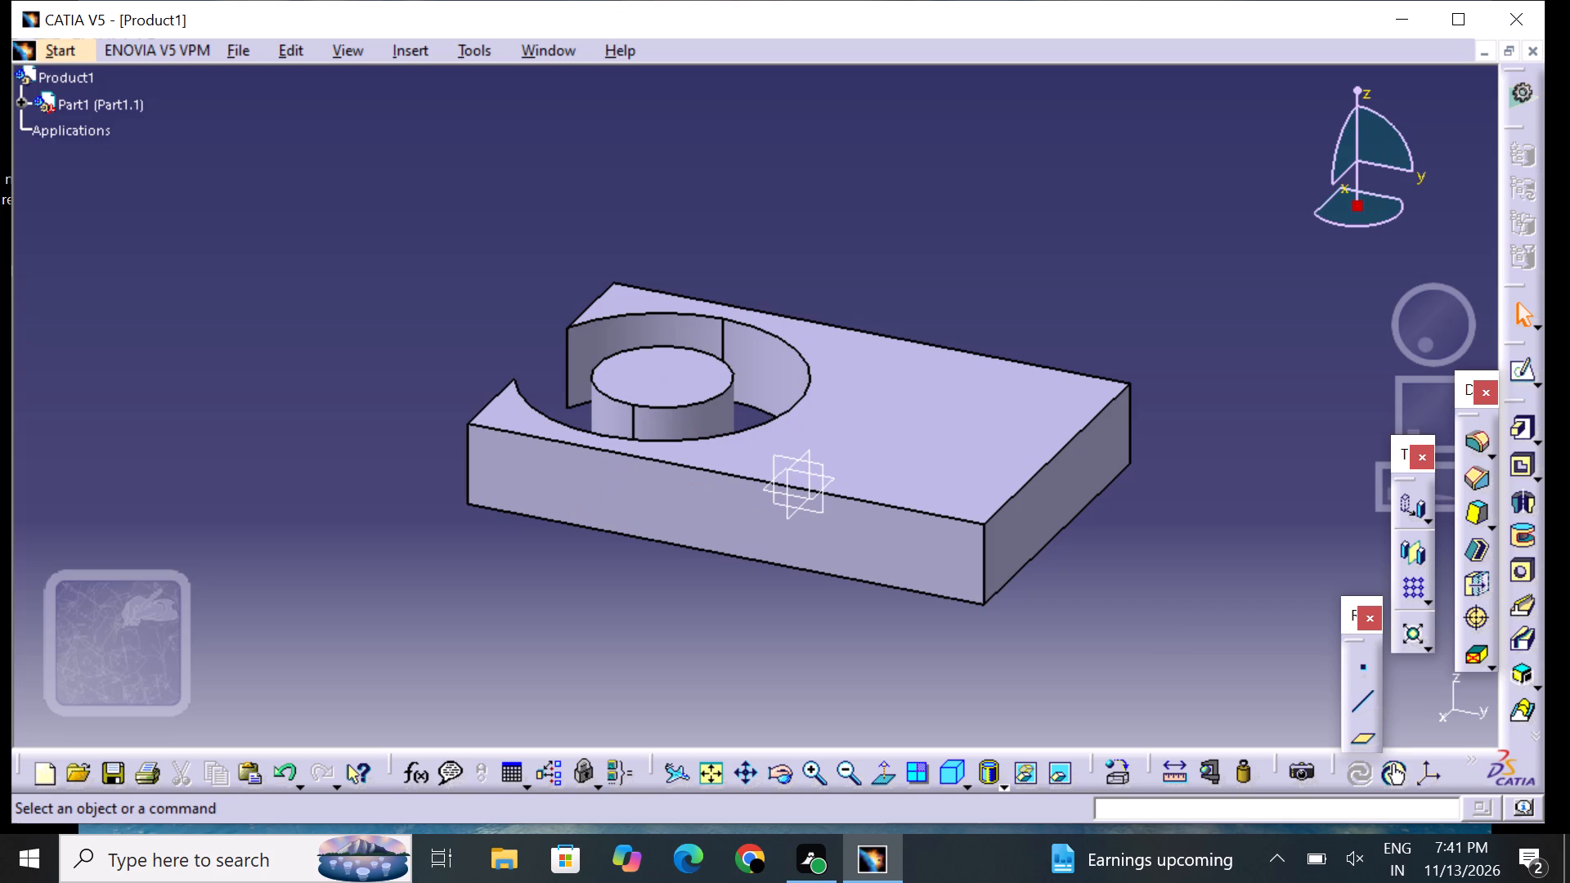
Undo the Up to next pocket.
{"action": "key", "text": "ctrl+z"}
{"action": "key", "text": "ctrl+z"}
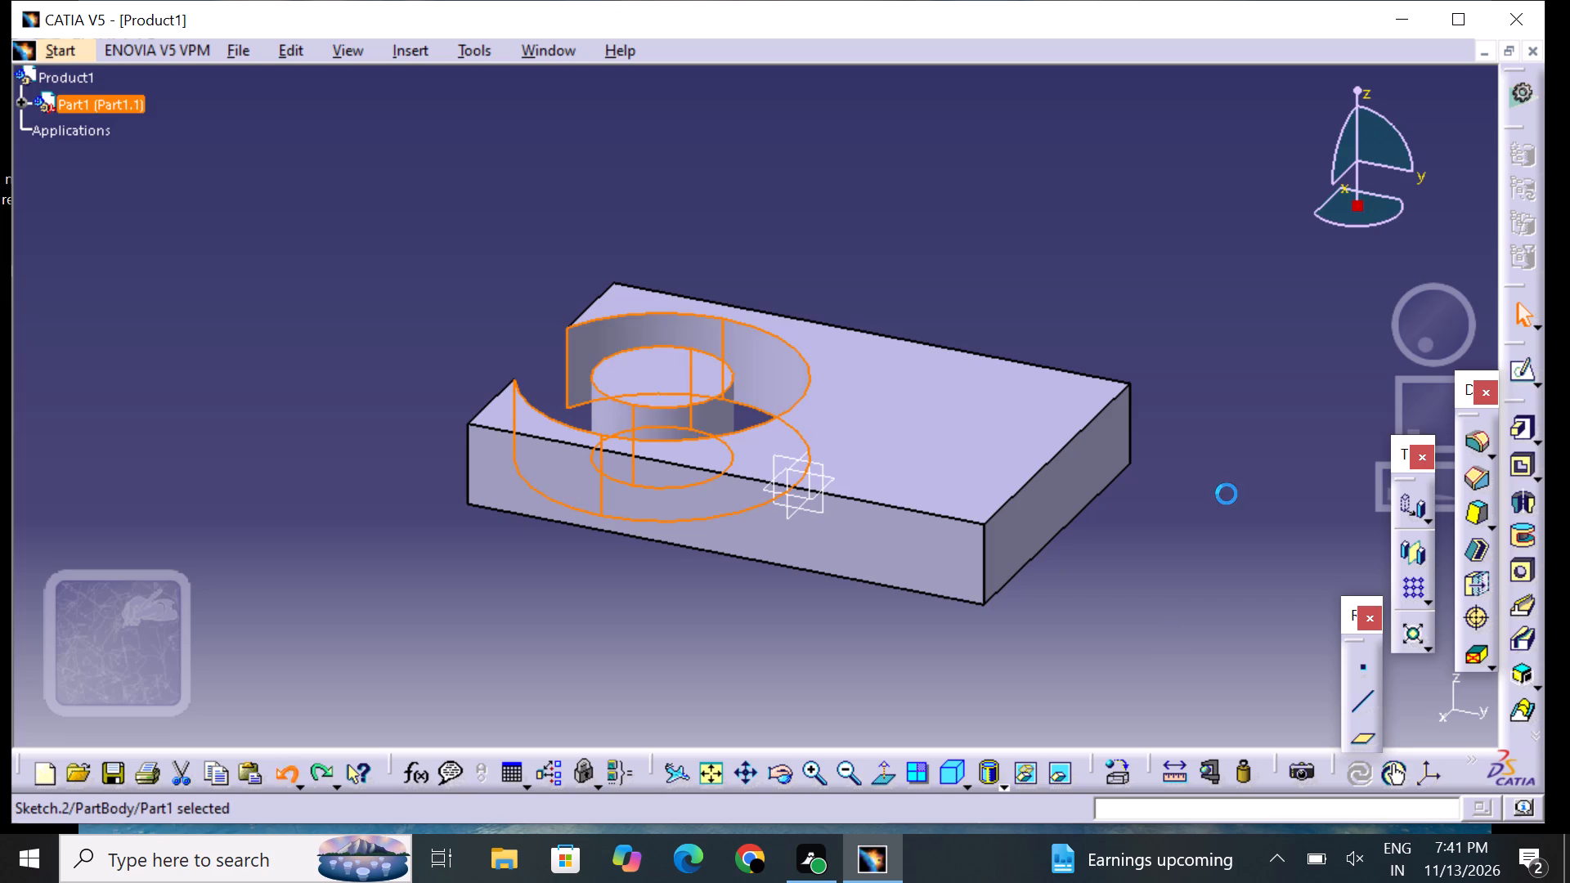
Reopen the two-circle sketch and delete the 50 mm vertical distance constraint.
{"action": "left_click", "coordinate": [1513, 363]}
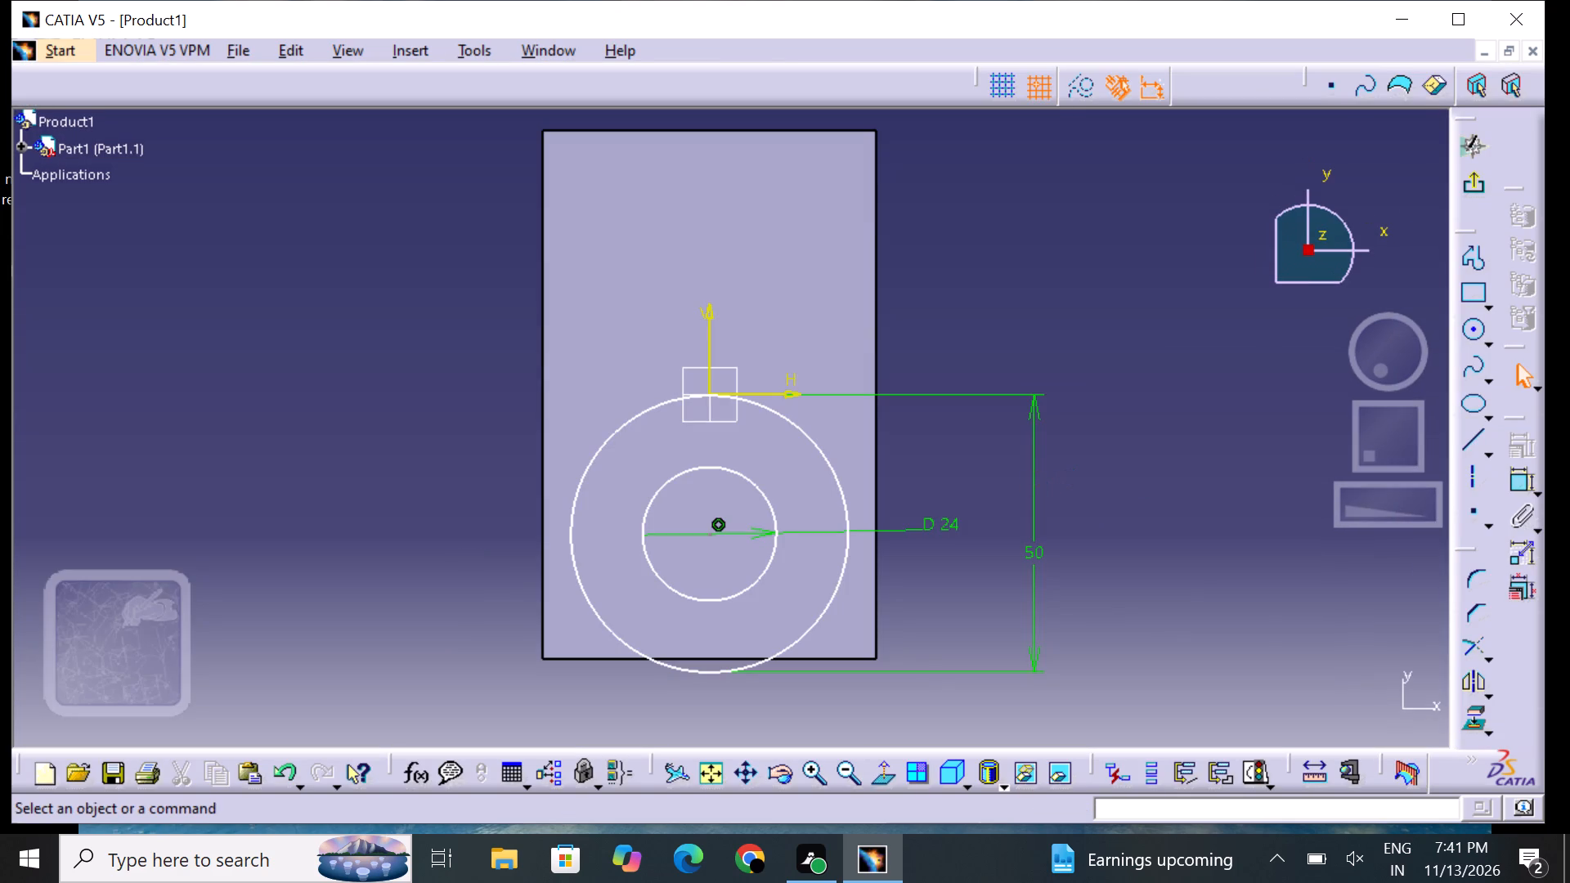
{"action": "left_click", "coordinate": [1035, 552]}
{"action": "right_click", "coordinate": [1032, 549]}
{"action": "left_click", "coordinate": [1072, 495]}
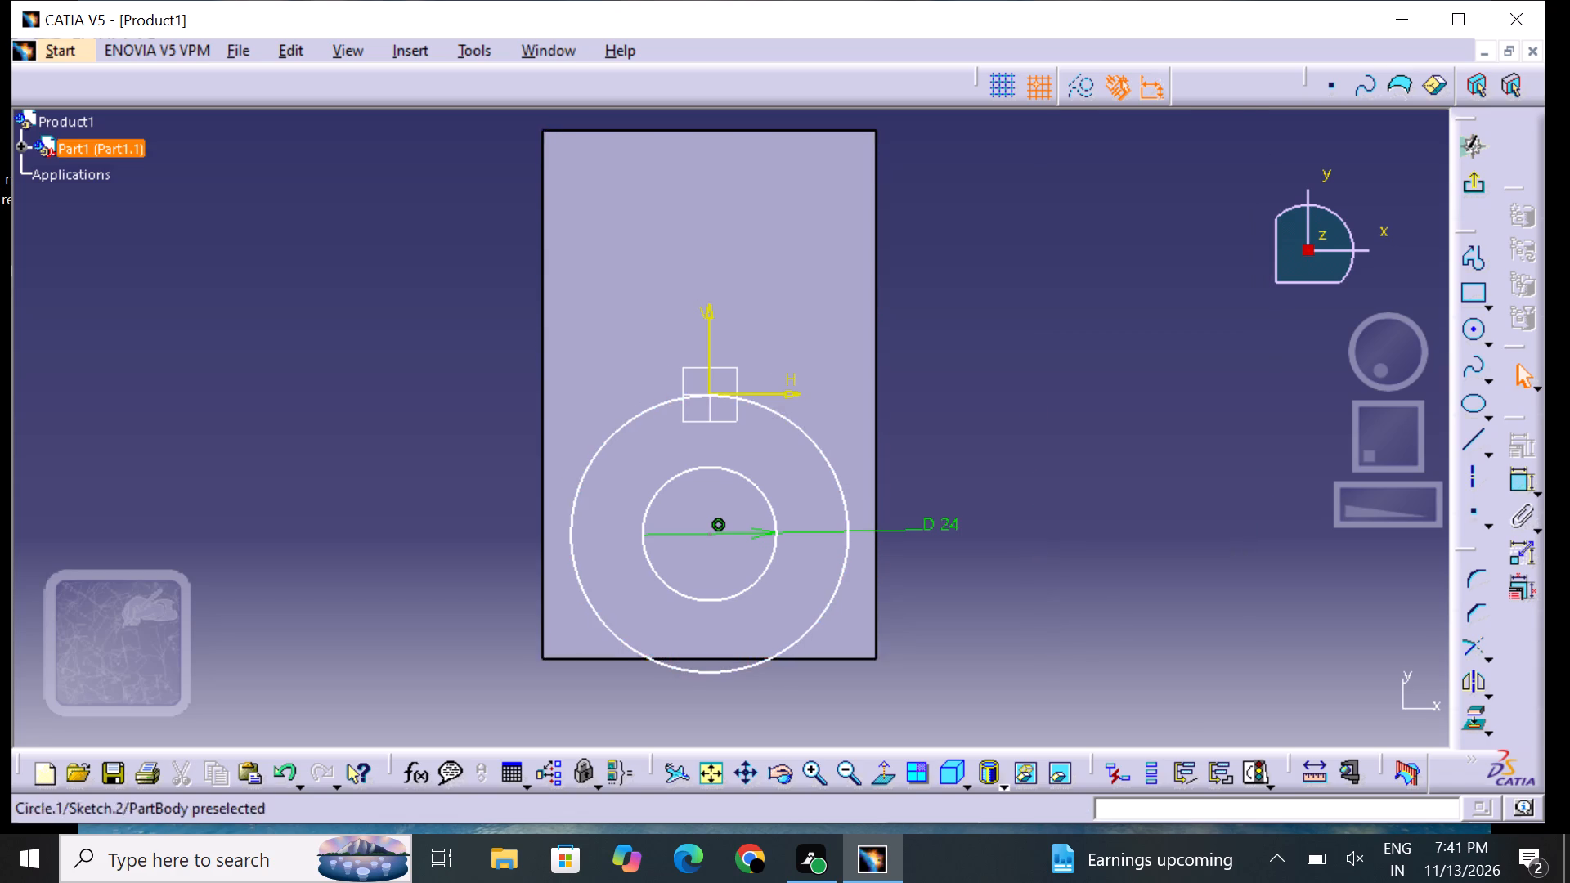
Move the concentric circles up and enlarge the outer one slightly, keeping it inside the pad's lower edge.
{"action": "left_click_drag", "start_coordinate": [800, 434], "coordinate": [791, 397]}
{"action": "left_click", "coordinate": [1113, 551]}
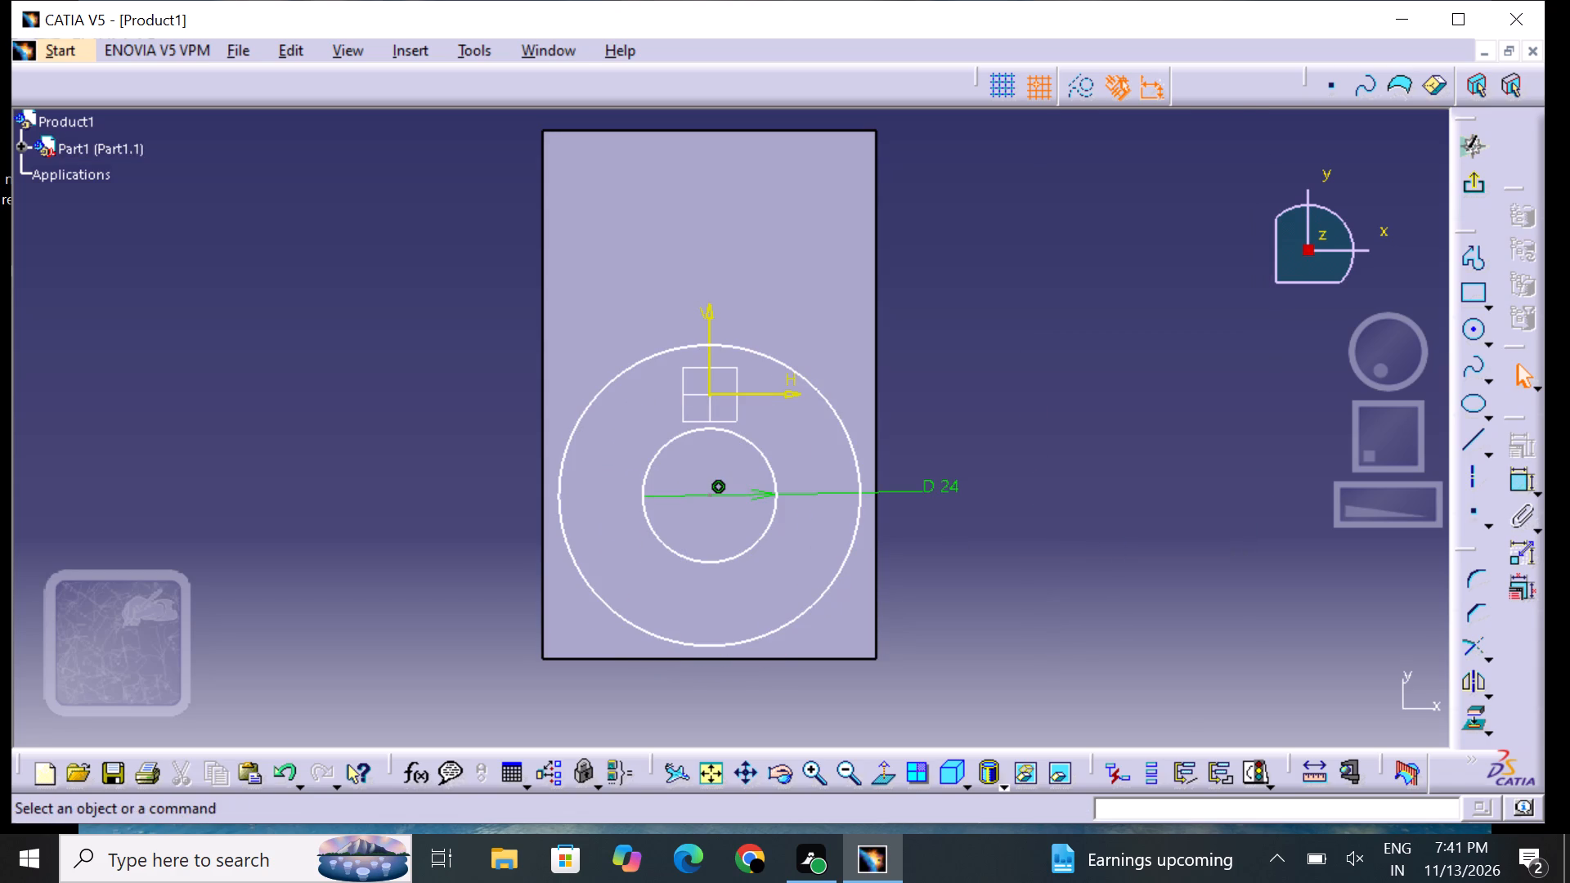
Constrain the outer circle tangent to the pad's lower edge.
{"action": "left_click", "coordinate": [1514, 478]}
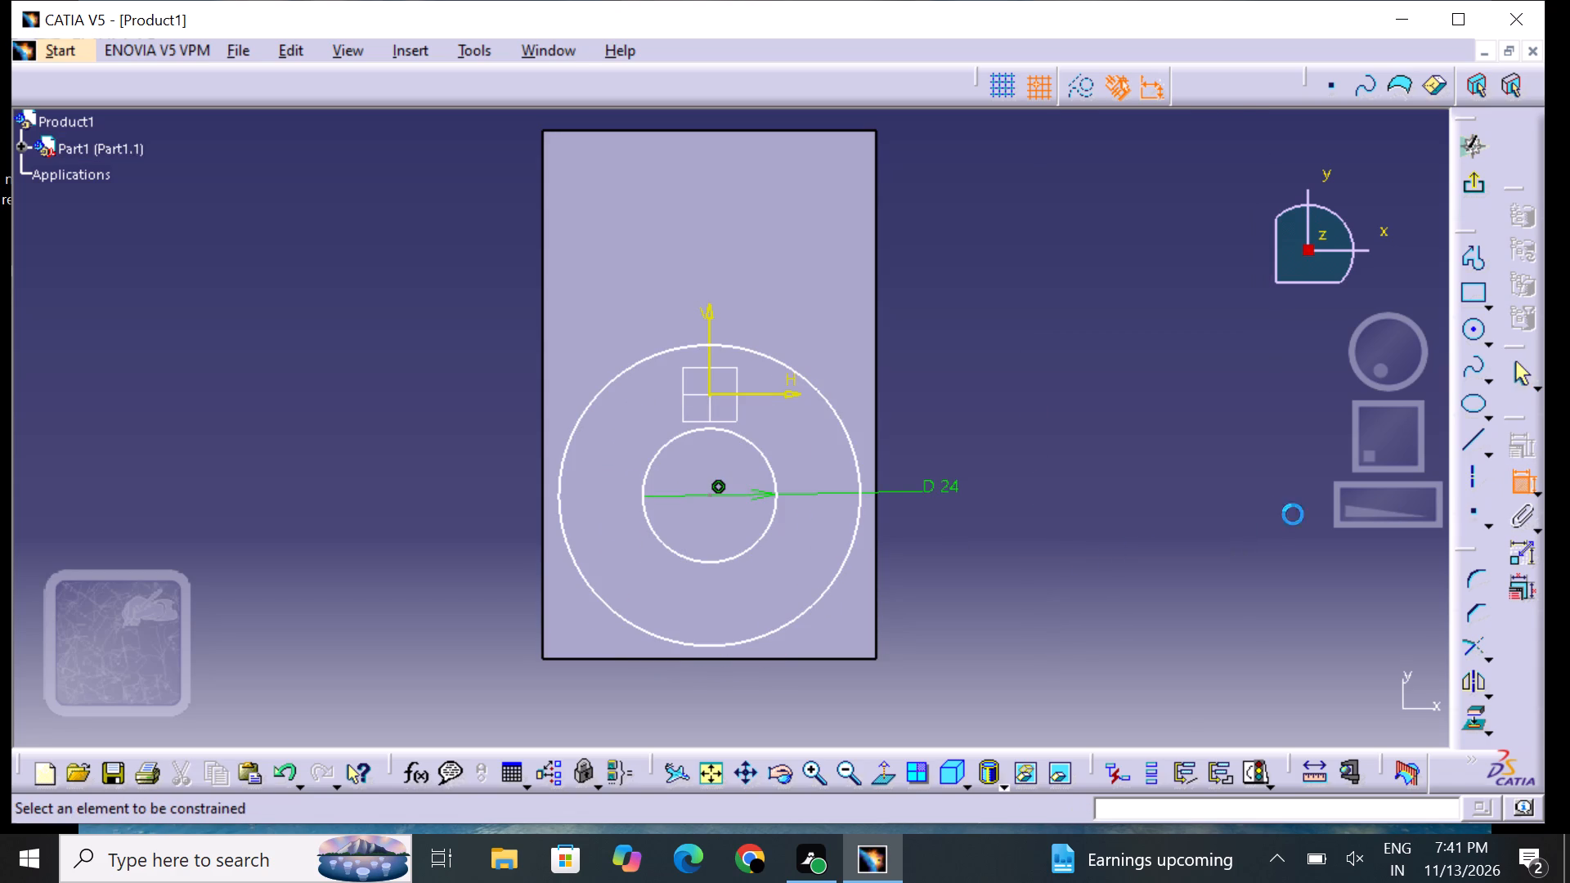
{"action": "left_click", "coordinate": [732, 638]}
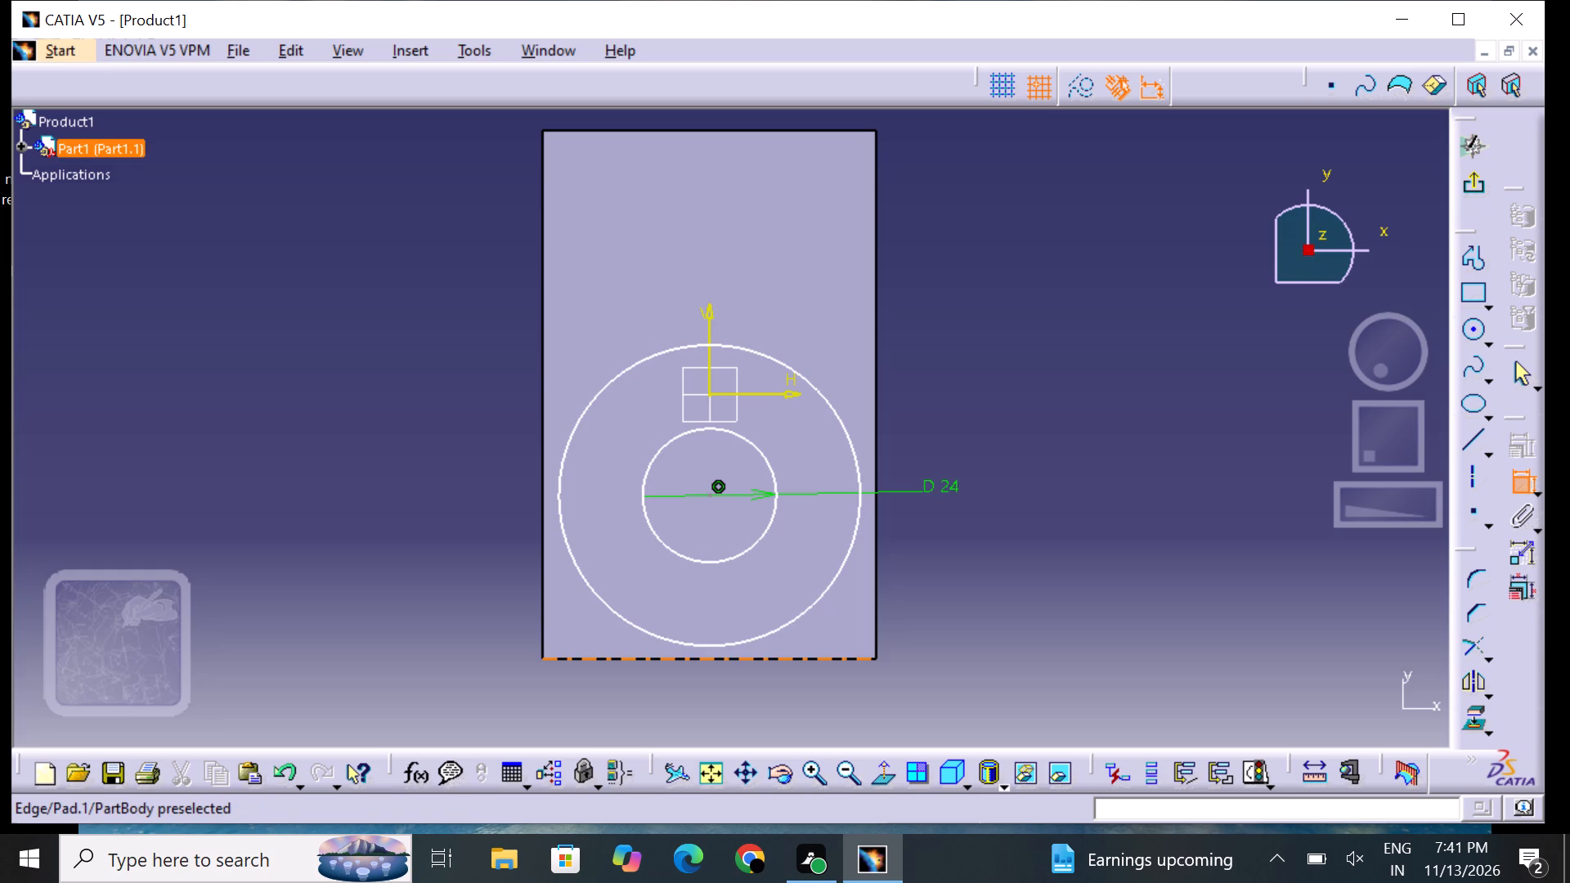
{"action": "left_click", "coordinate": [743, 661]}
{"action": "left_click", "coordinate": [748, 643]}
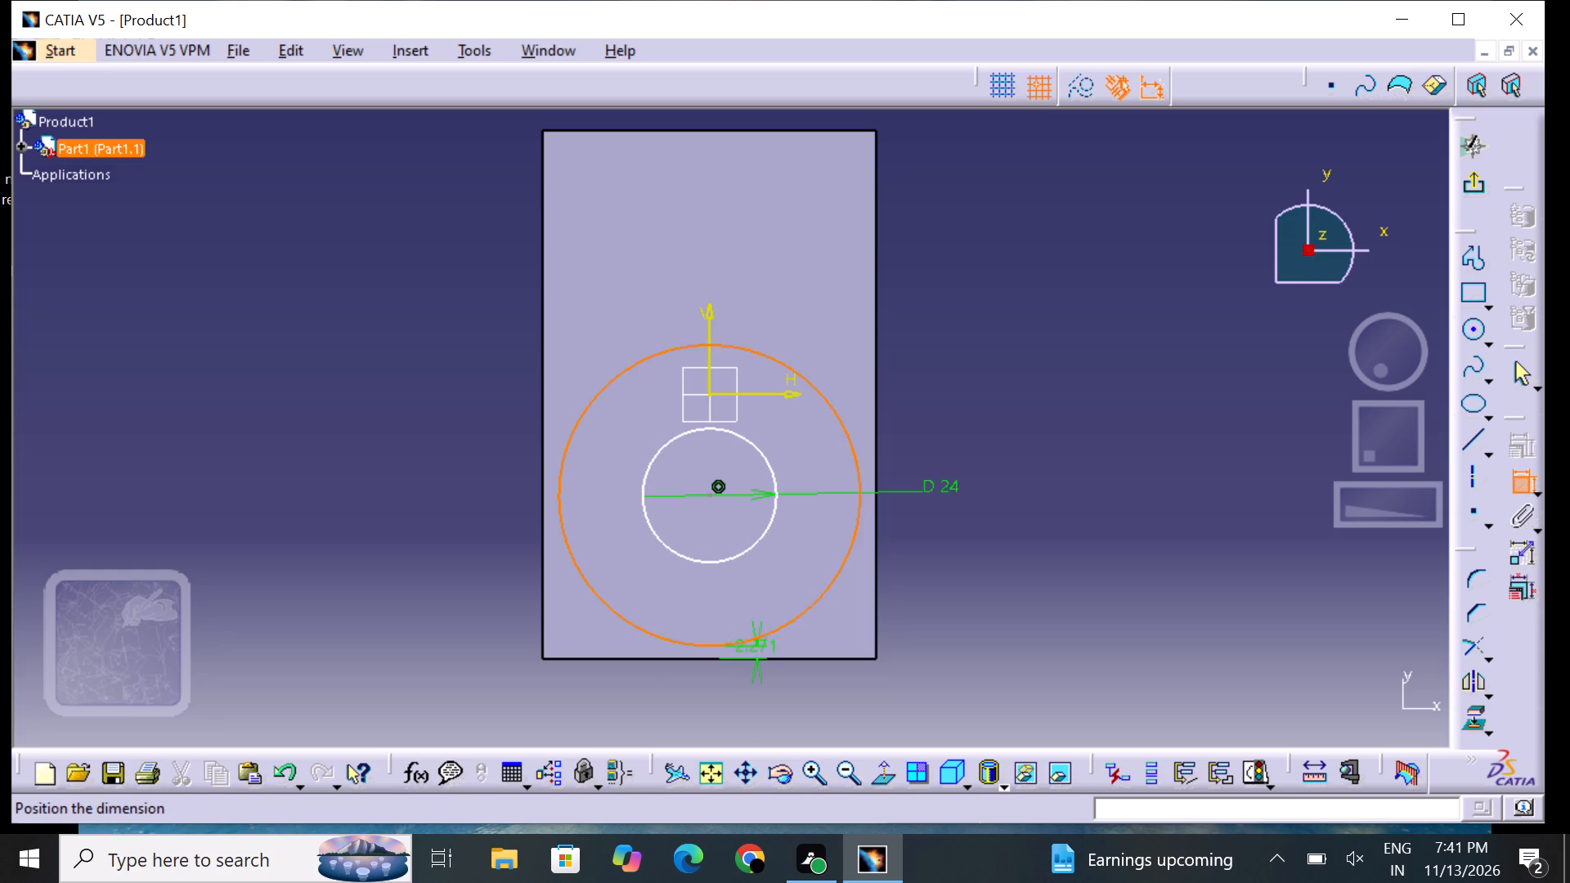
{"action": "right_click", "coordinate": [765, 650]}
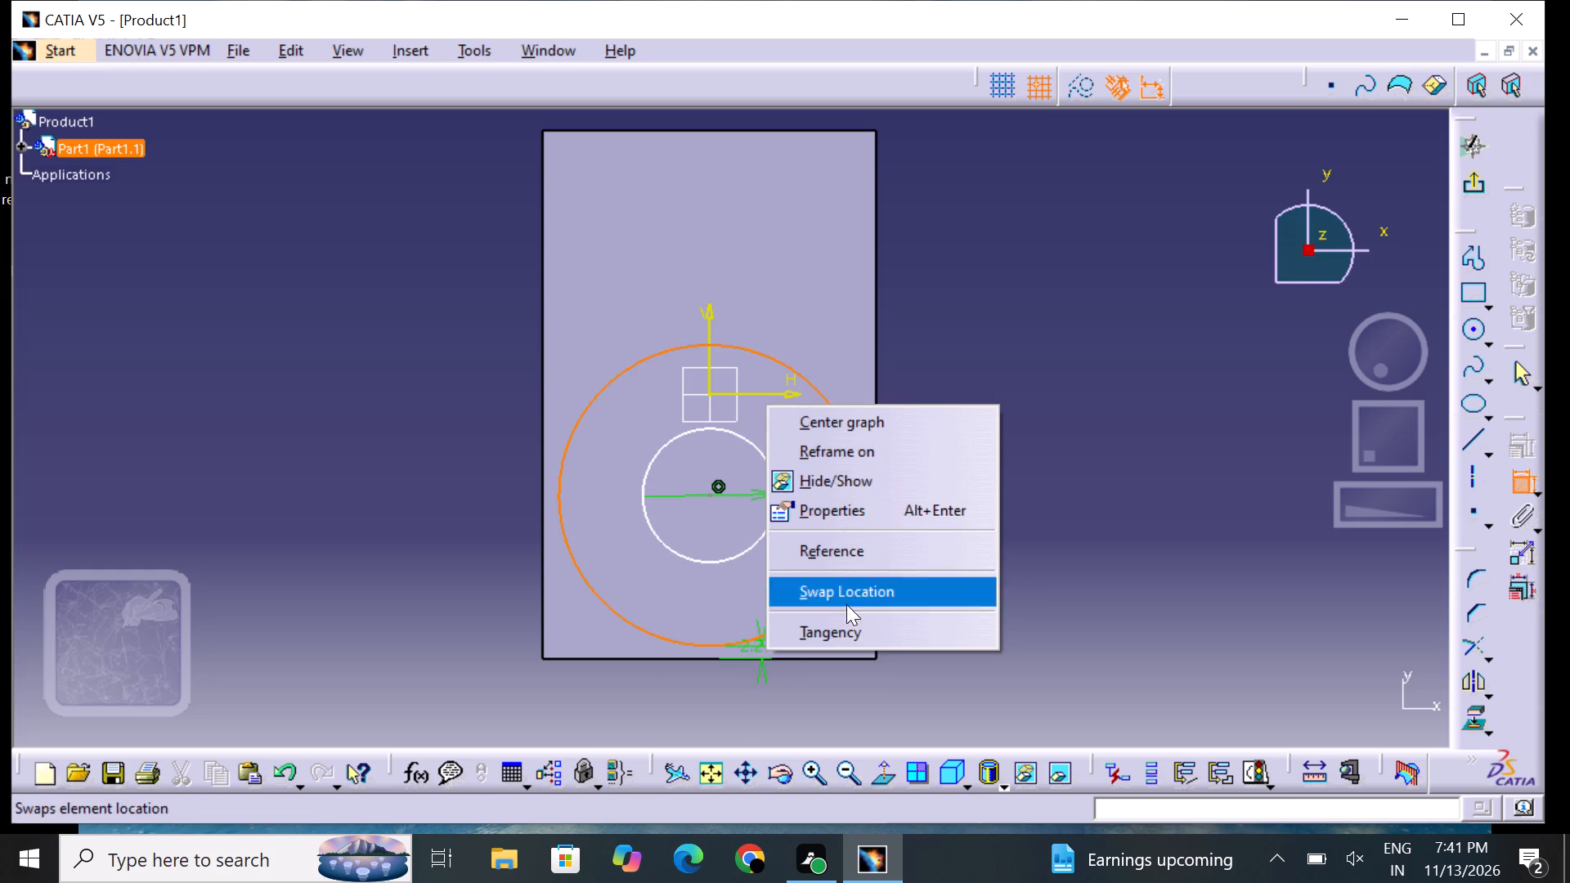
{"action": "left_click", "coordinate": [956, 639]}
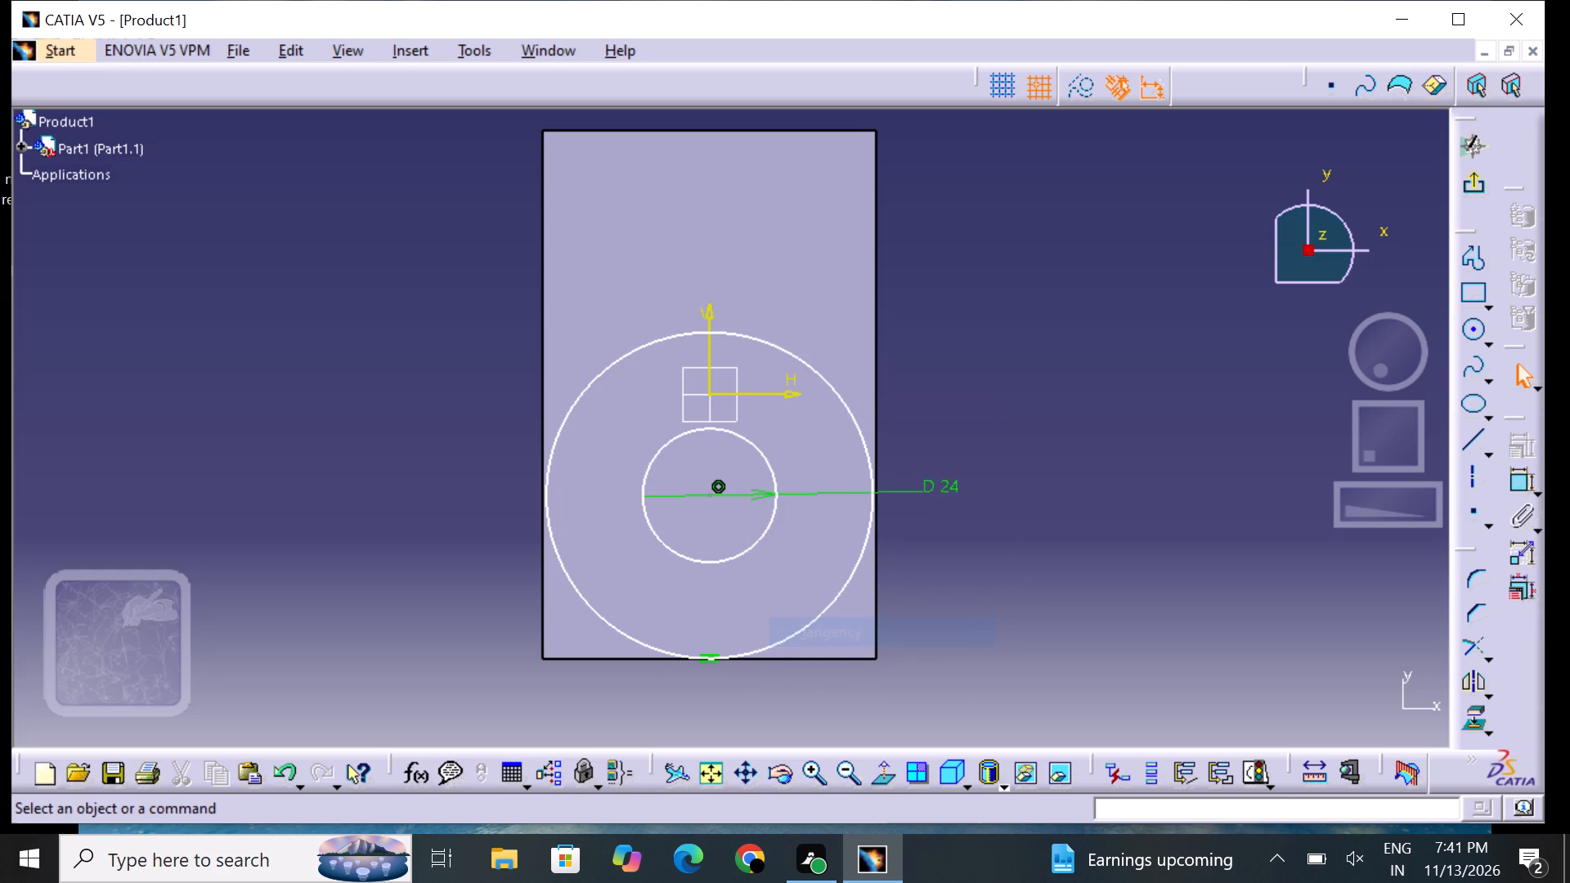
{"action": "left_click", "coordinate": [1013, 639]}
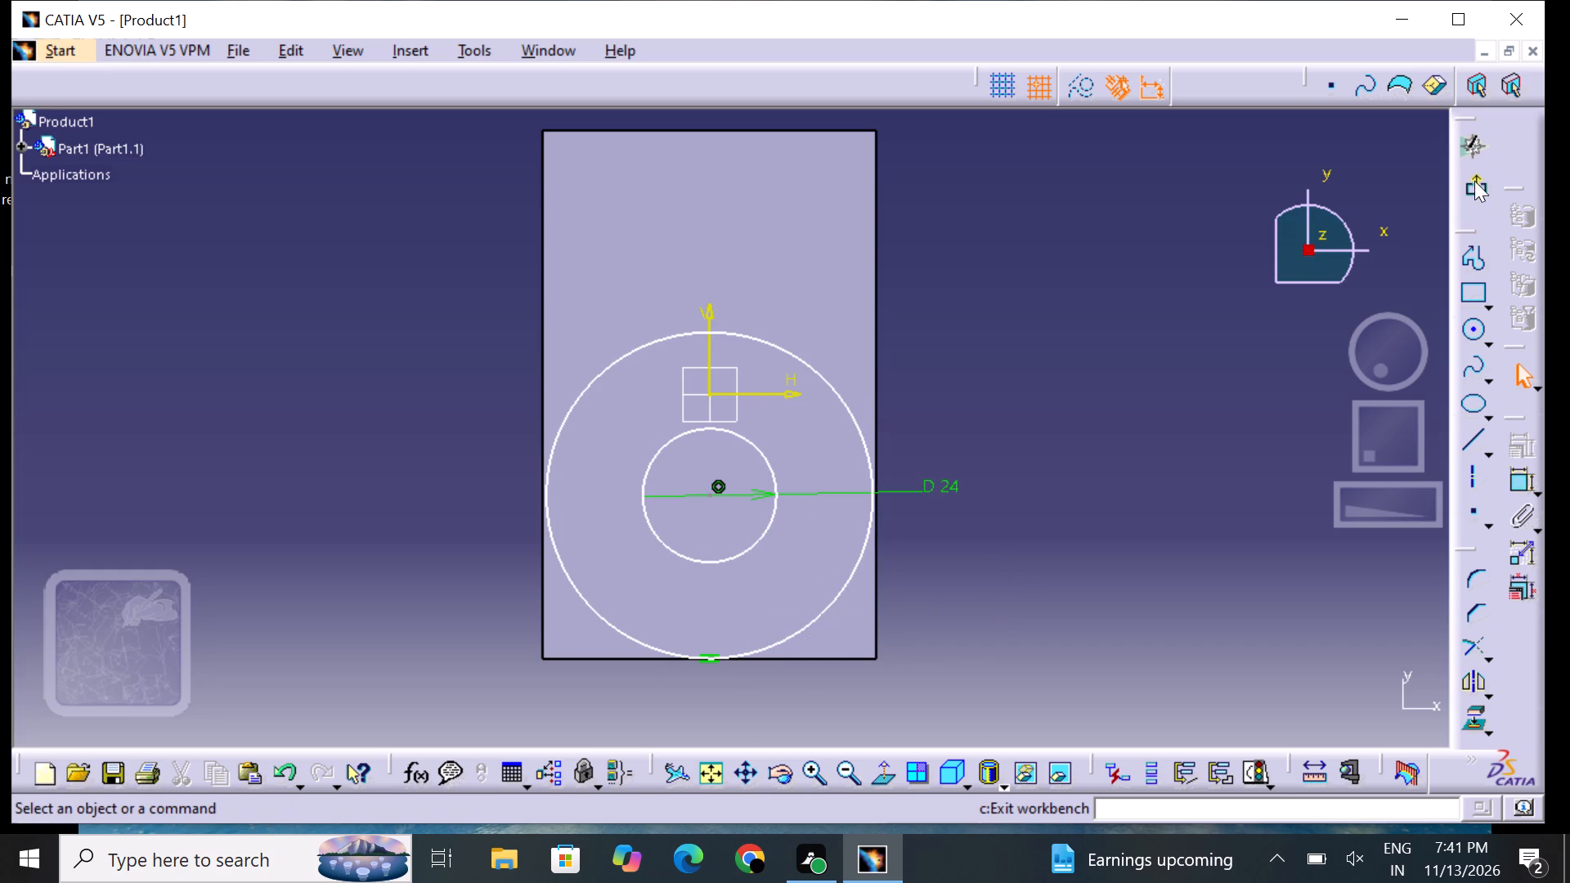
Exit the sketch and cut the ring between the two circles as a 15 mm deep pocket.
{"action": "left_click", "coordinate": [1474, 180]}
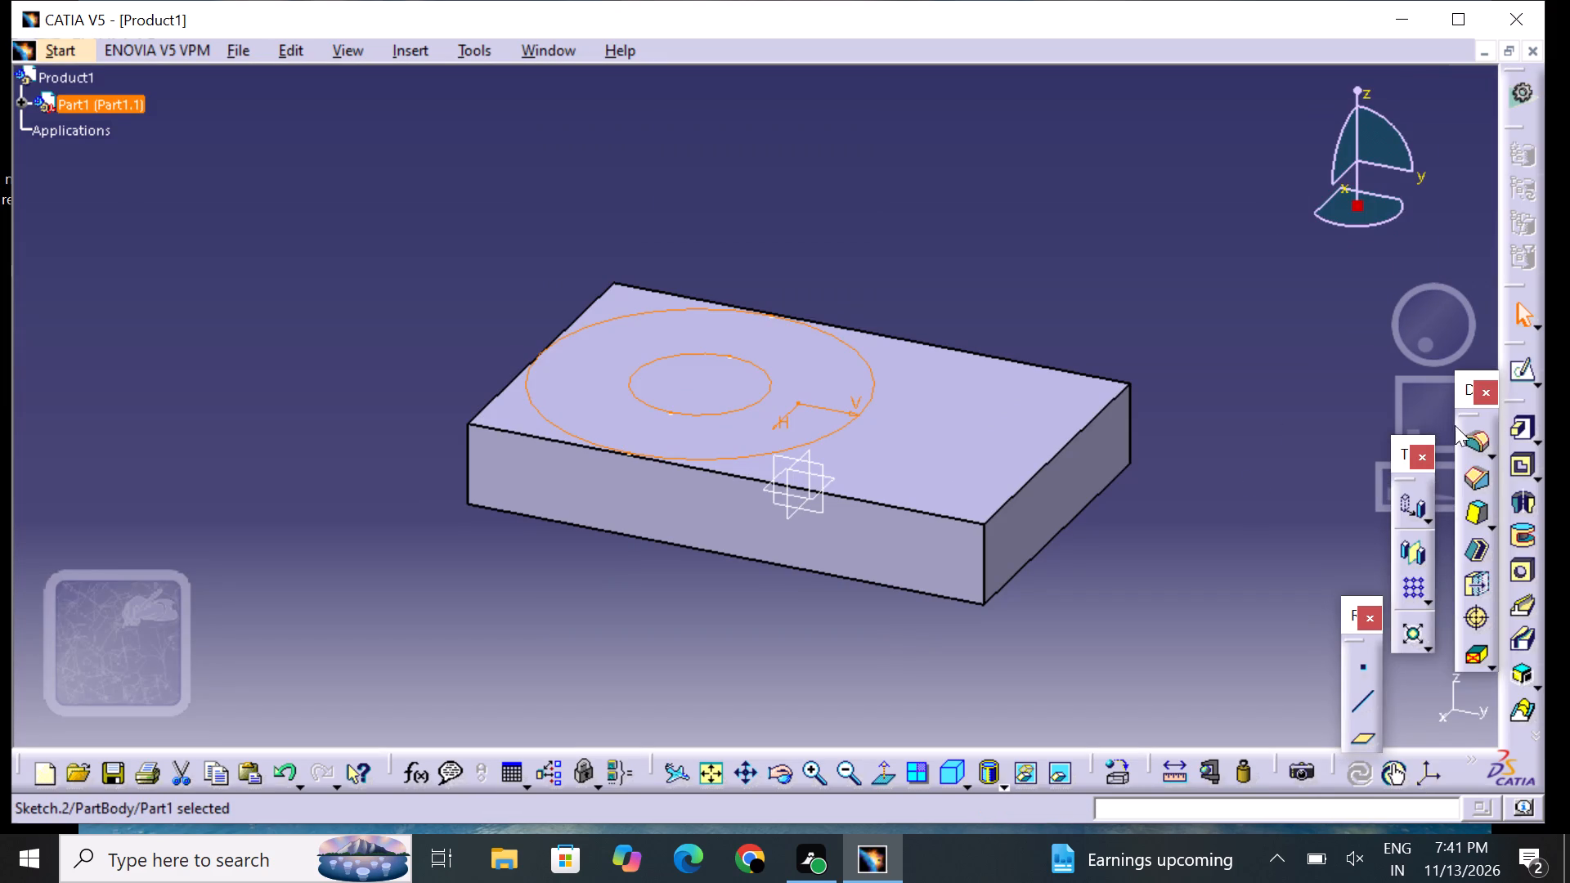
{"action": "left_click", "coordinate": [1514, 455]}
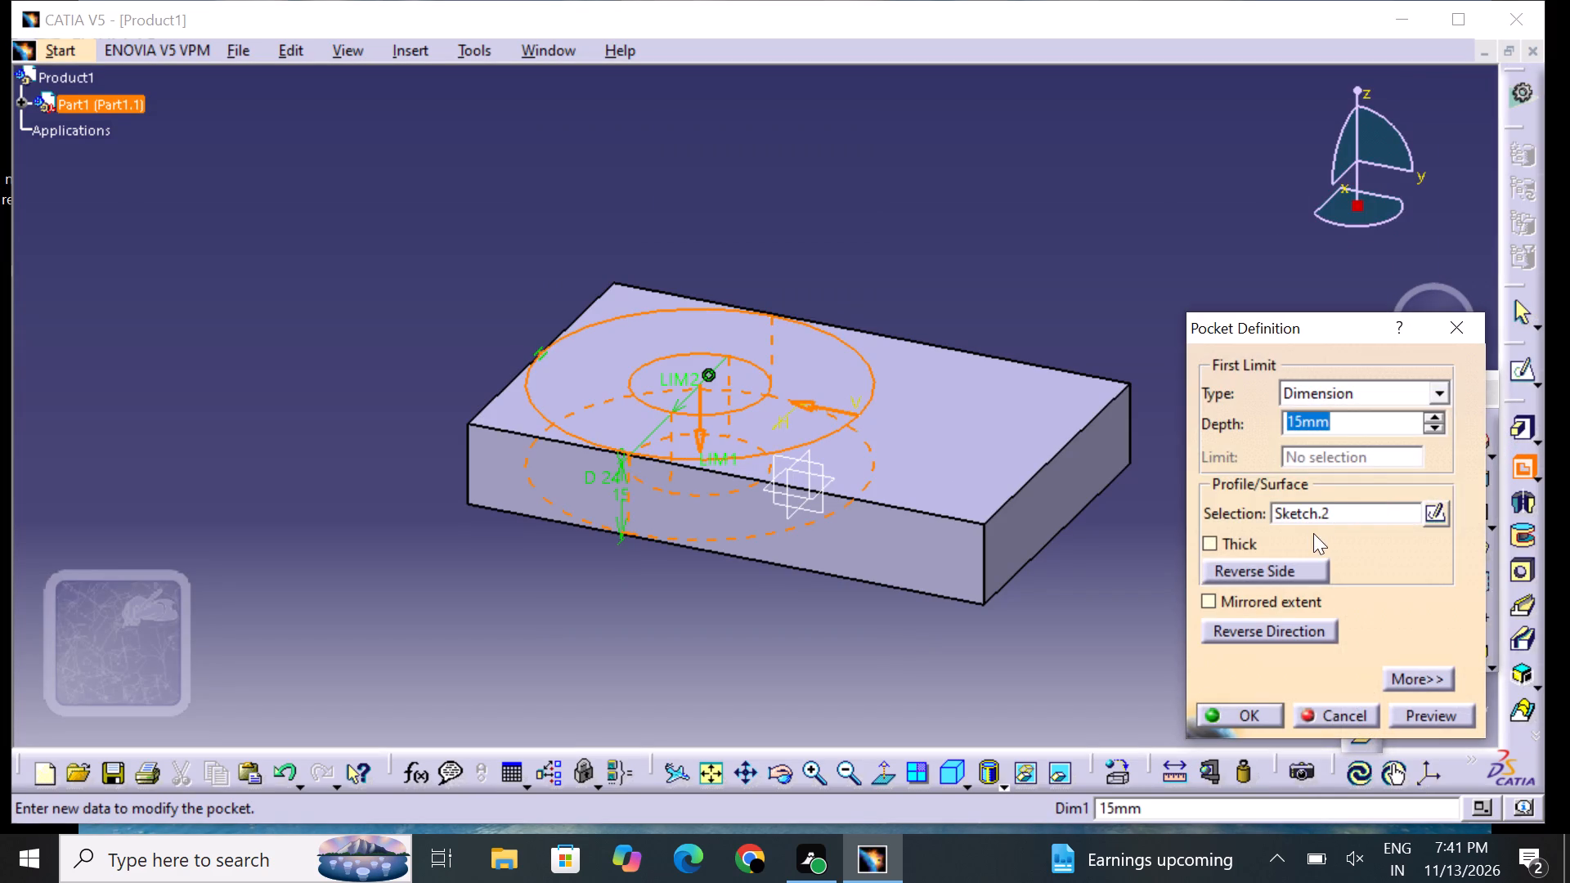
{"action": "left_click", "coordinate": [1447, 717]}
{"action": "left_click", "coordinate": [1260, 716]}
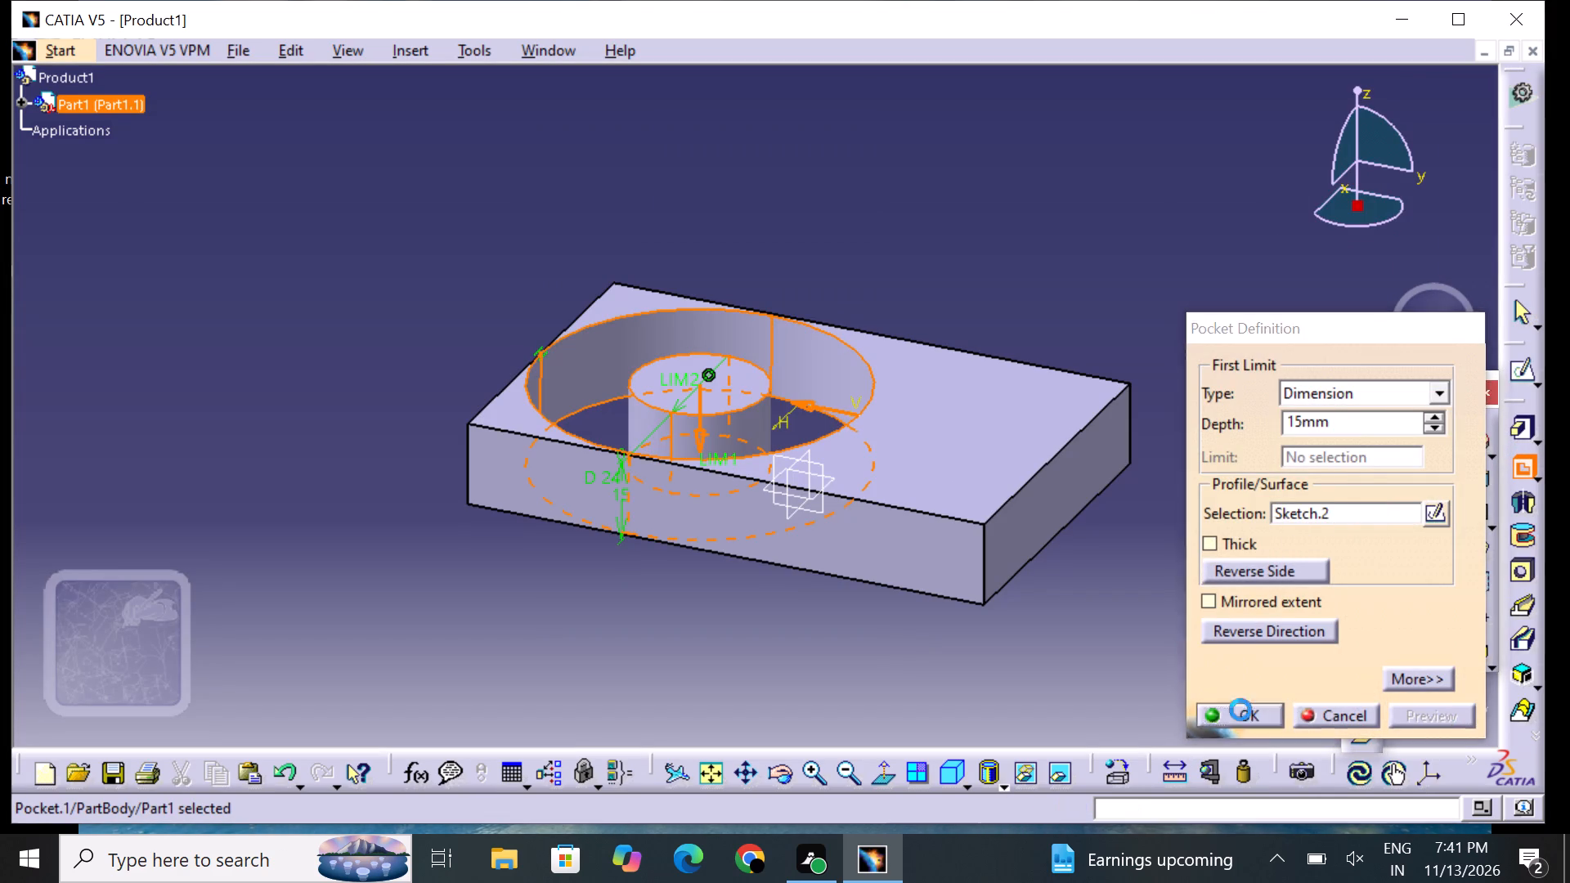
{"action": "left_click", "coordinate": [1184, 694]}
{"action": "left_click", "coordinate": [1099, 661]}
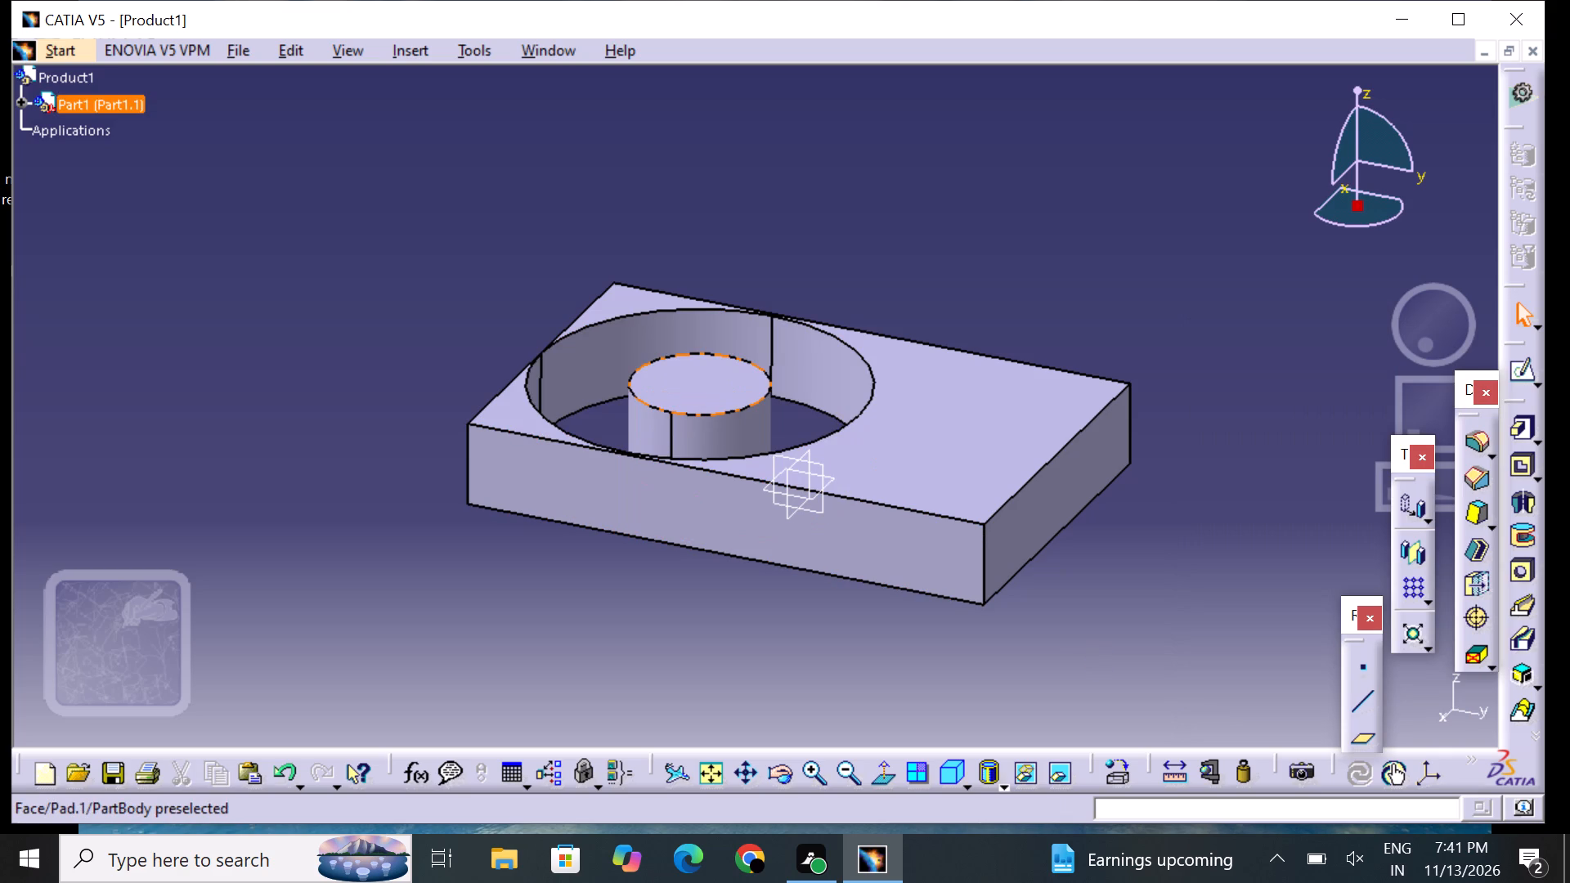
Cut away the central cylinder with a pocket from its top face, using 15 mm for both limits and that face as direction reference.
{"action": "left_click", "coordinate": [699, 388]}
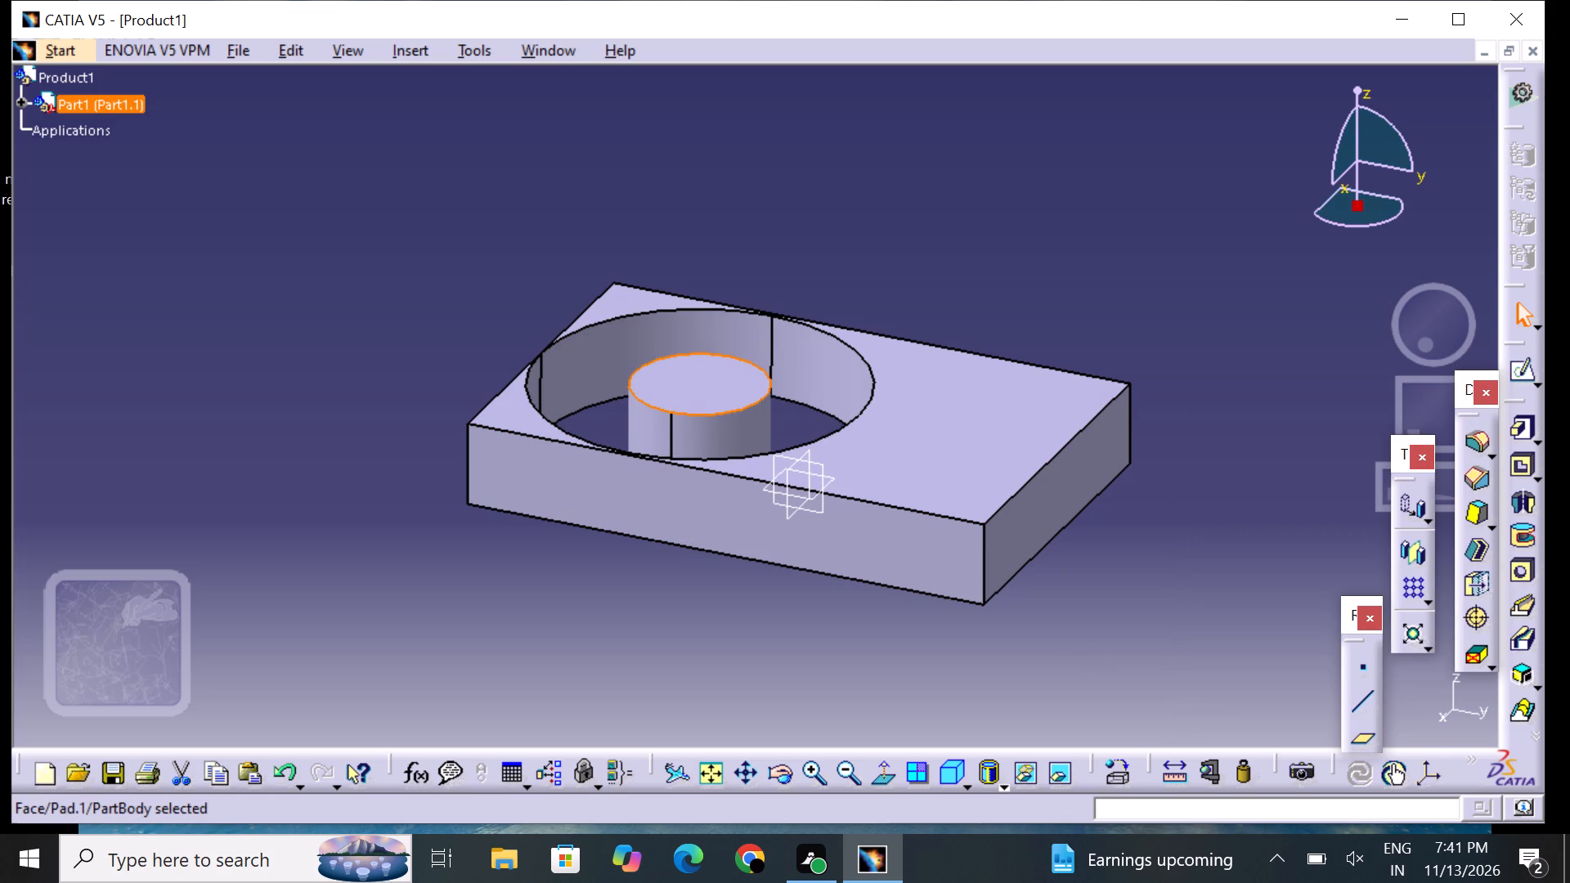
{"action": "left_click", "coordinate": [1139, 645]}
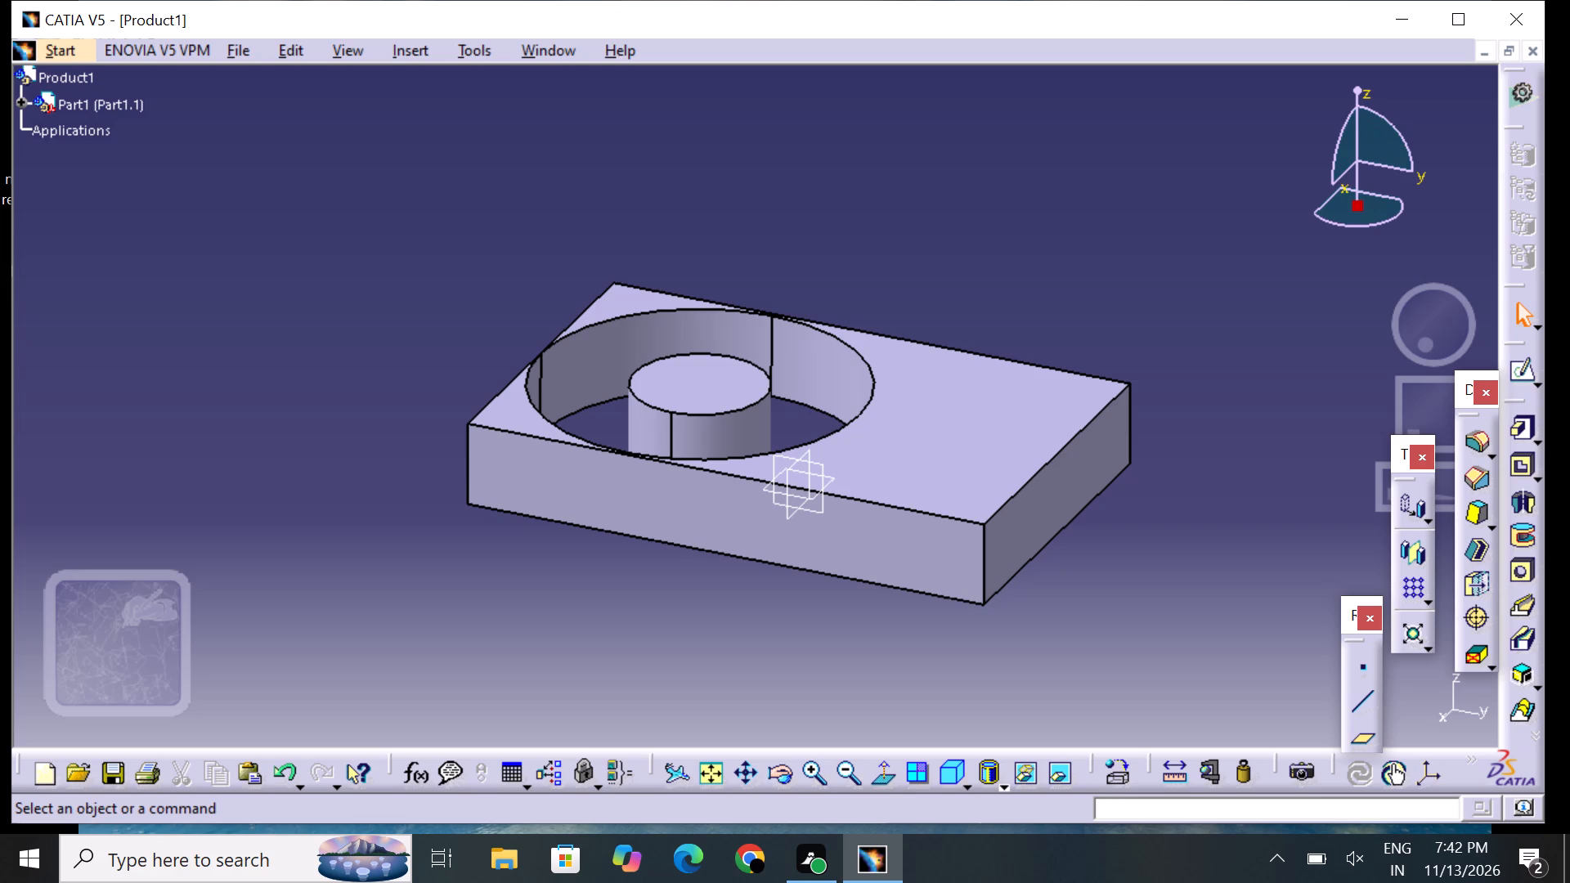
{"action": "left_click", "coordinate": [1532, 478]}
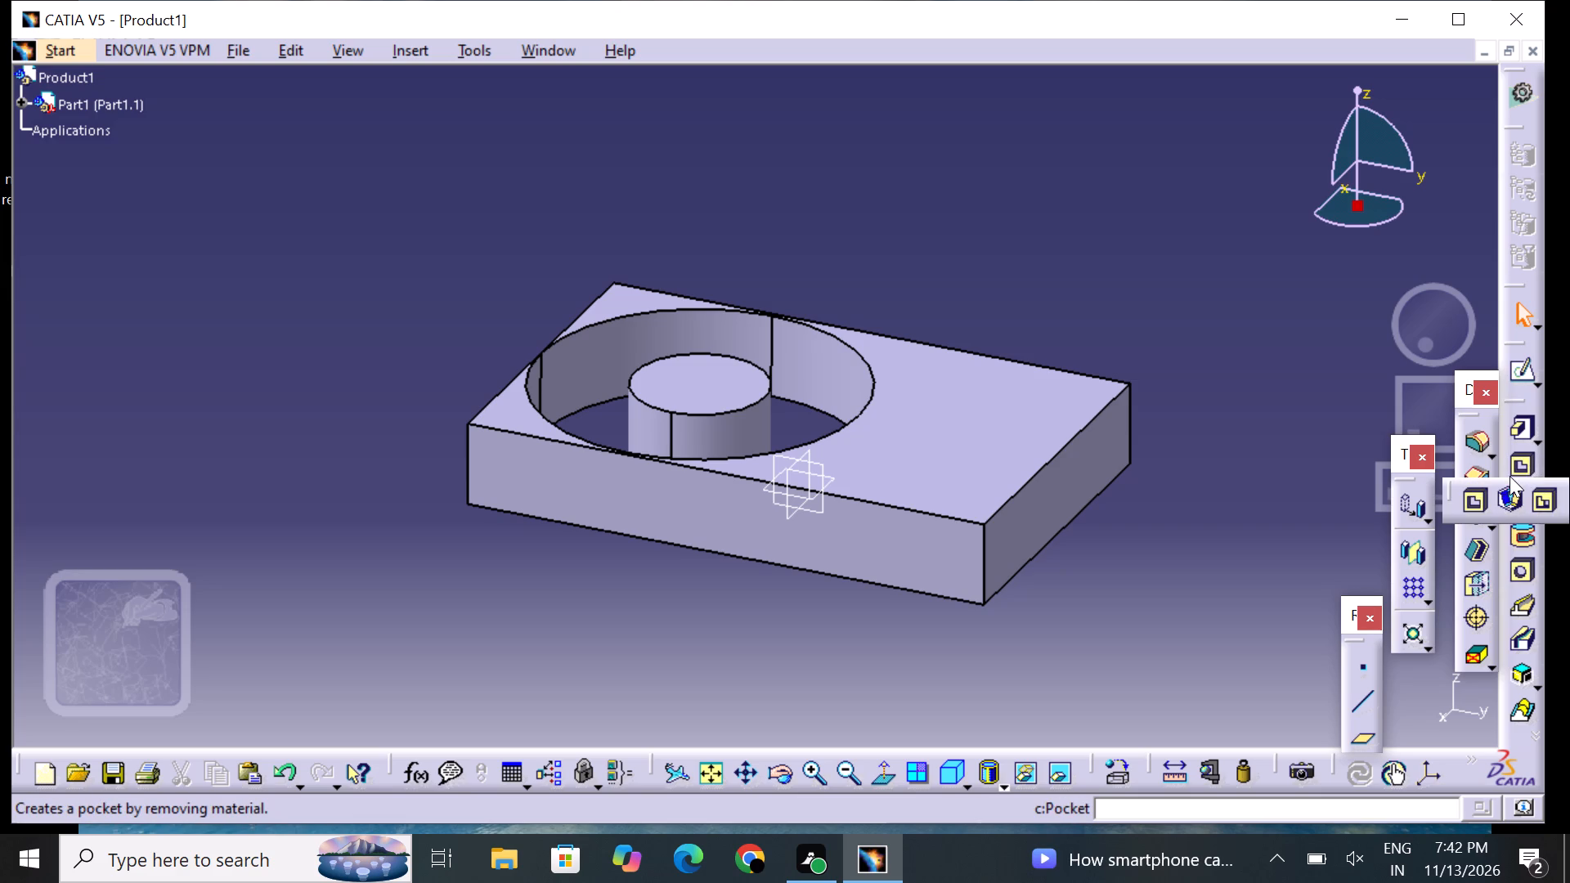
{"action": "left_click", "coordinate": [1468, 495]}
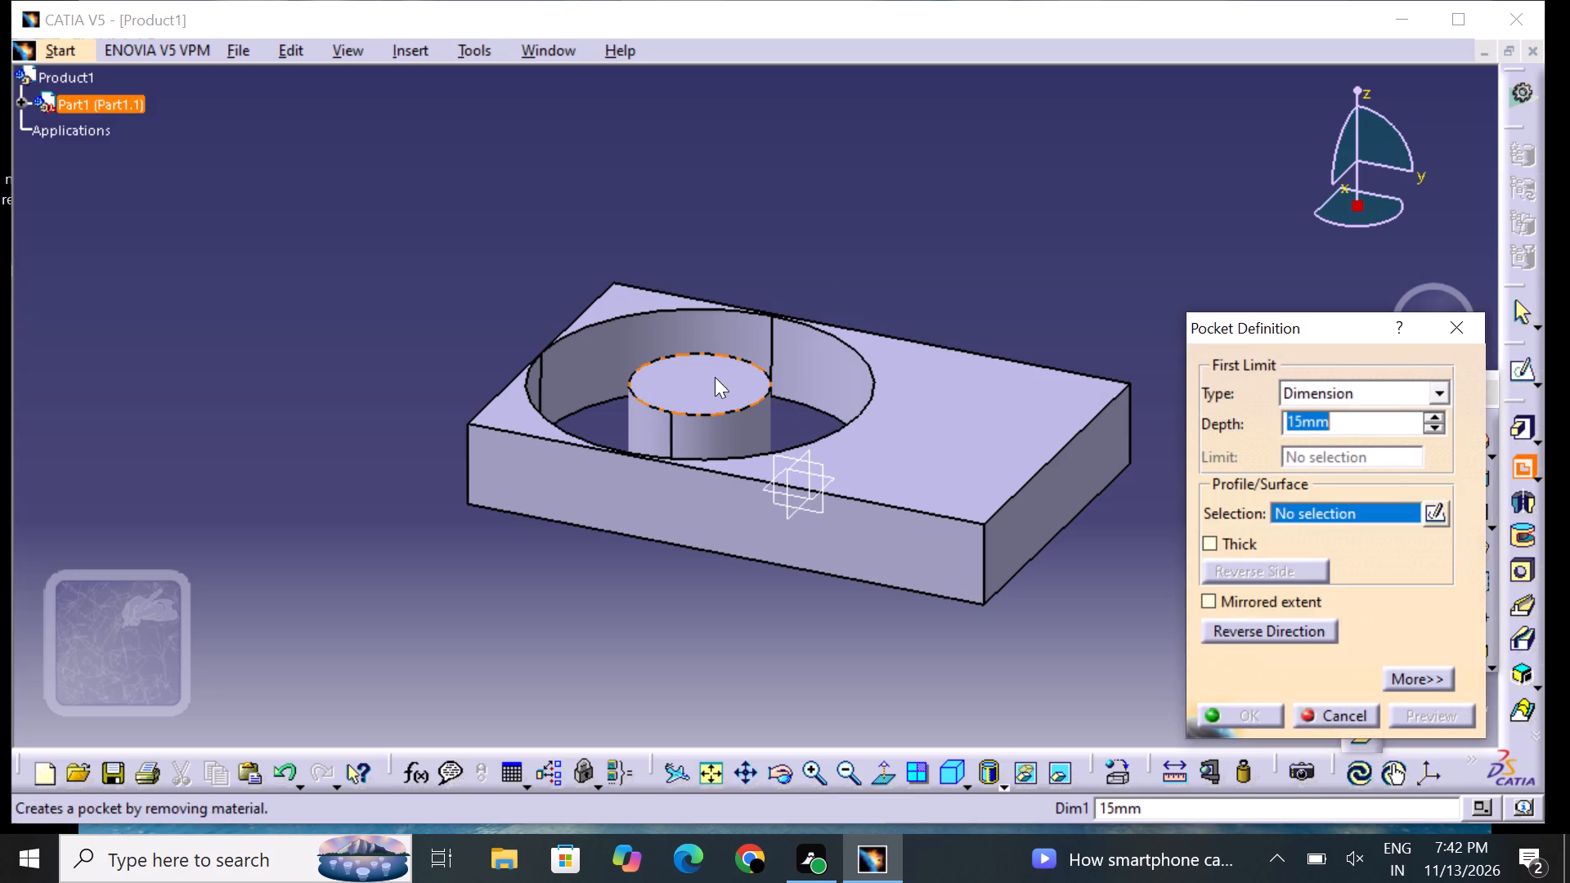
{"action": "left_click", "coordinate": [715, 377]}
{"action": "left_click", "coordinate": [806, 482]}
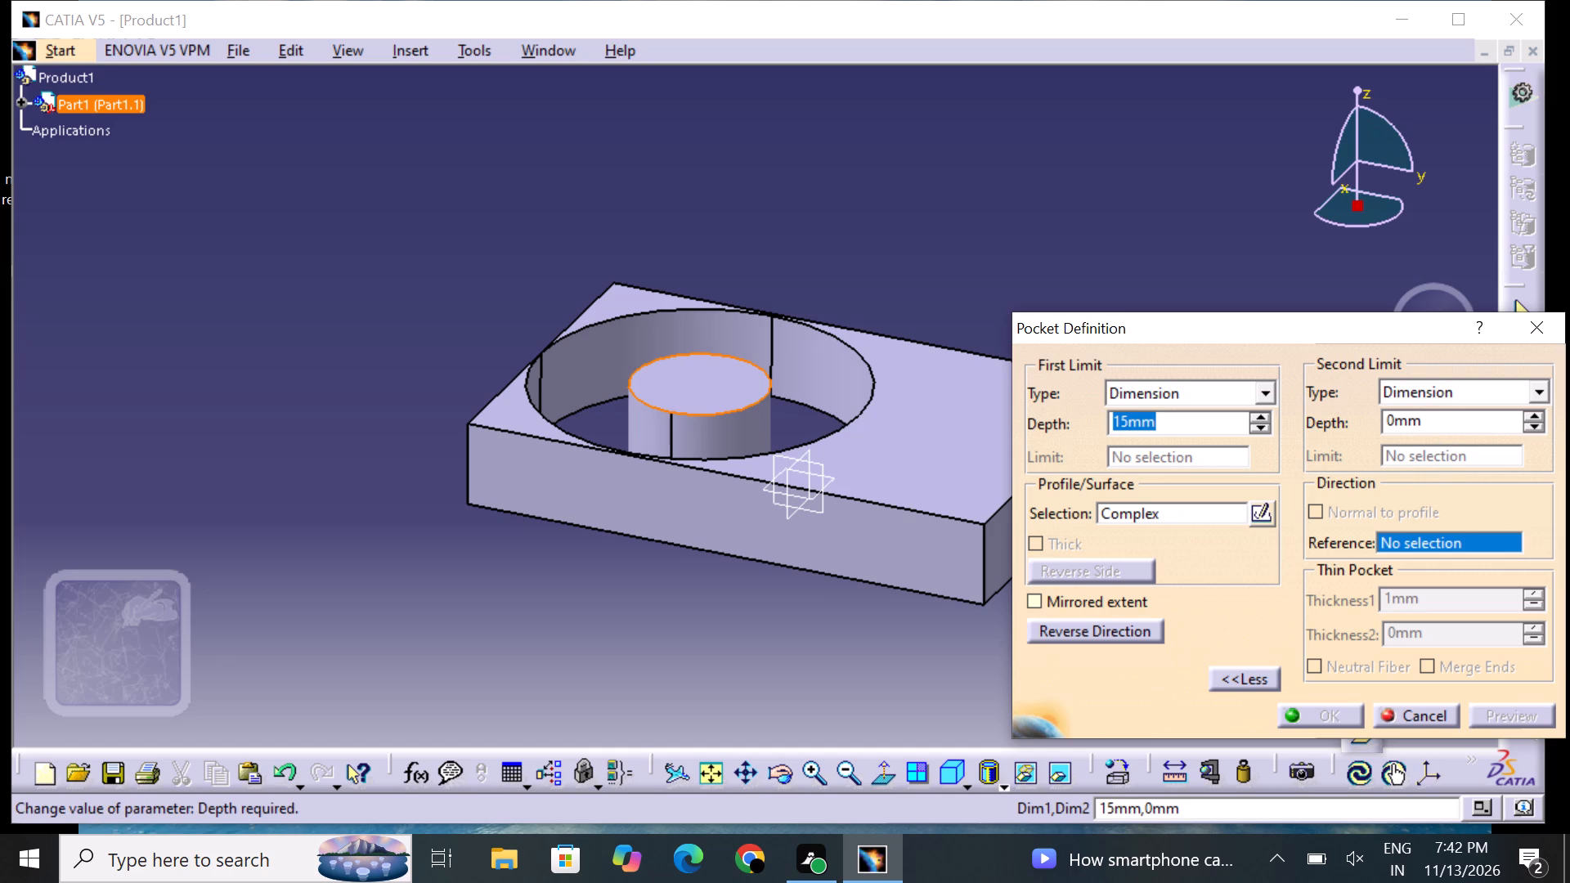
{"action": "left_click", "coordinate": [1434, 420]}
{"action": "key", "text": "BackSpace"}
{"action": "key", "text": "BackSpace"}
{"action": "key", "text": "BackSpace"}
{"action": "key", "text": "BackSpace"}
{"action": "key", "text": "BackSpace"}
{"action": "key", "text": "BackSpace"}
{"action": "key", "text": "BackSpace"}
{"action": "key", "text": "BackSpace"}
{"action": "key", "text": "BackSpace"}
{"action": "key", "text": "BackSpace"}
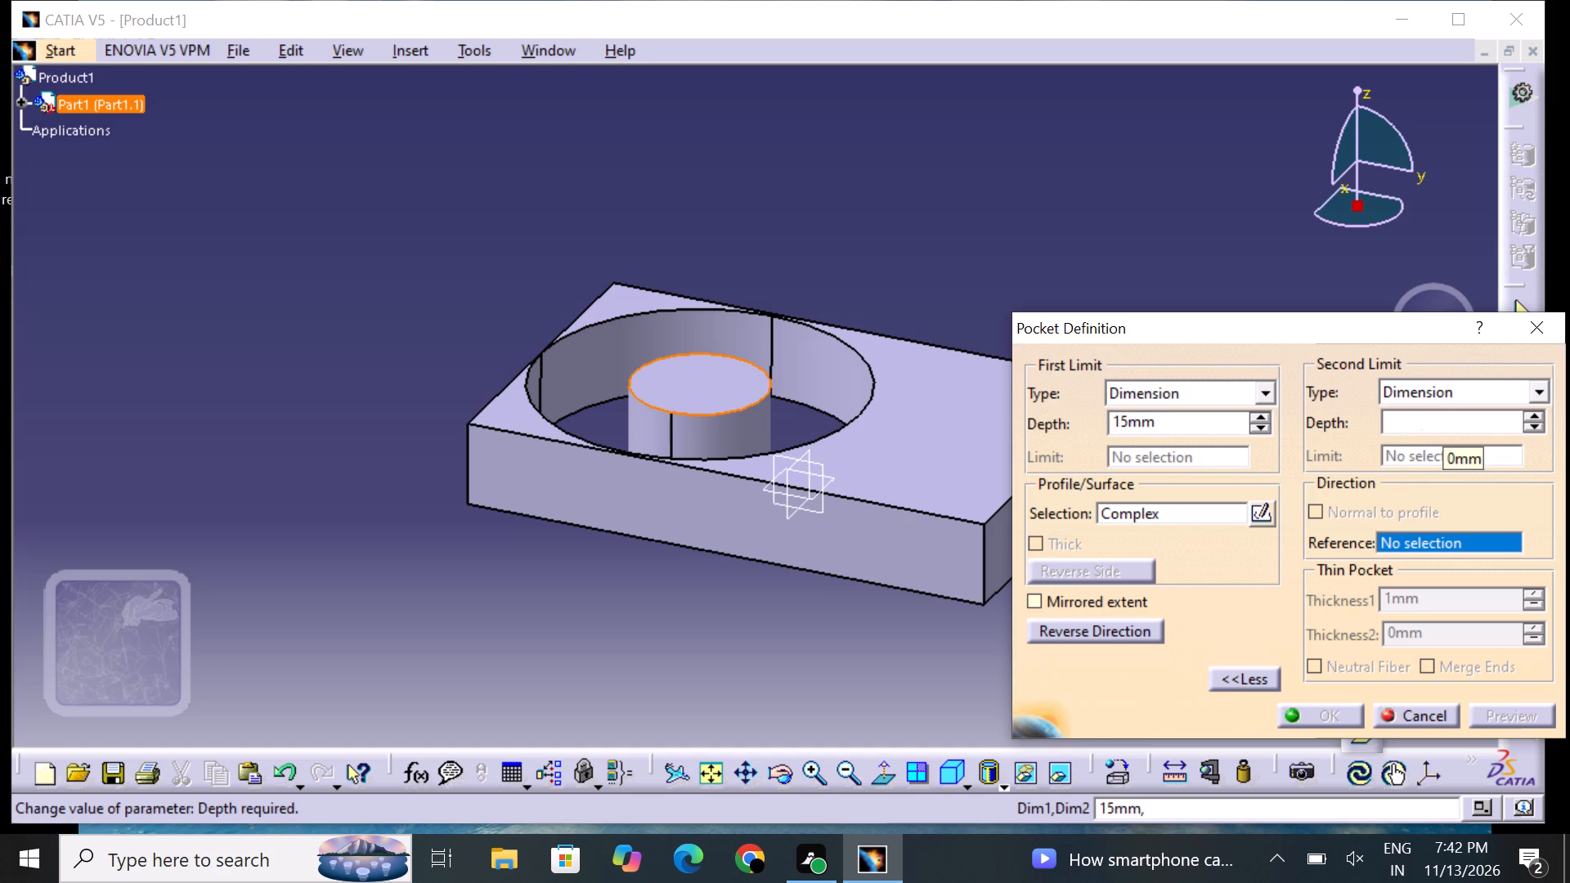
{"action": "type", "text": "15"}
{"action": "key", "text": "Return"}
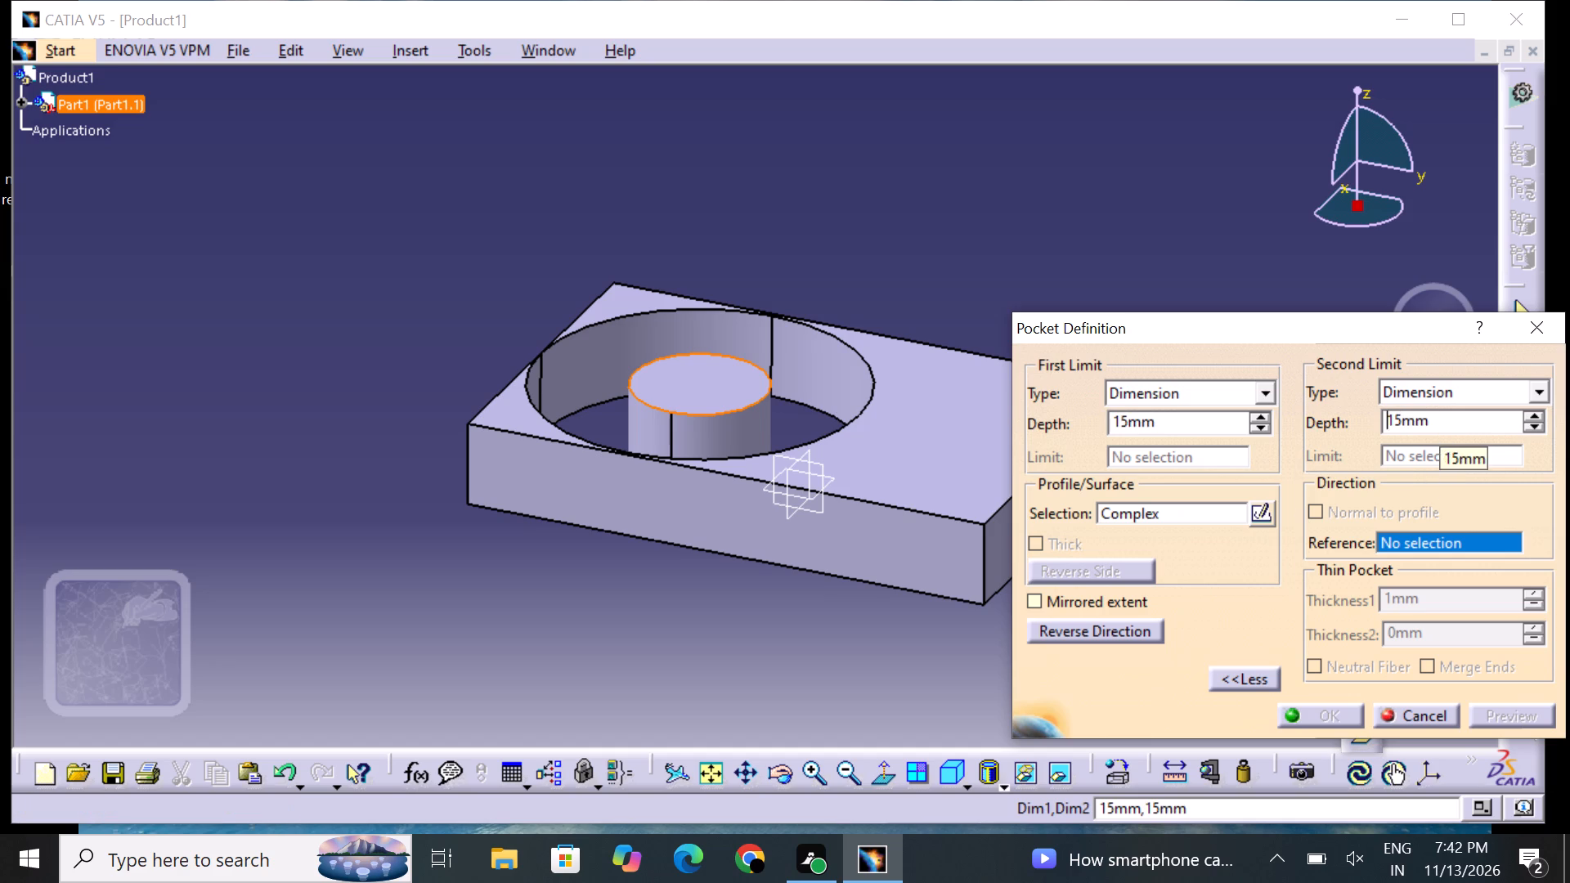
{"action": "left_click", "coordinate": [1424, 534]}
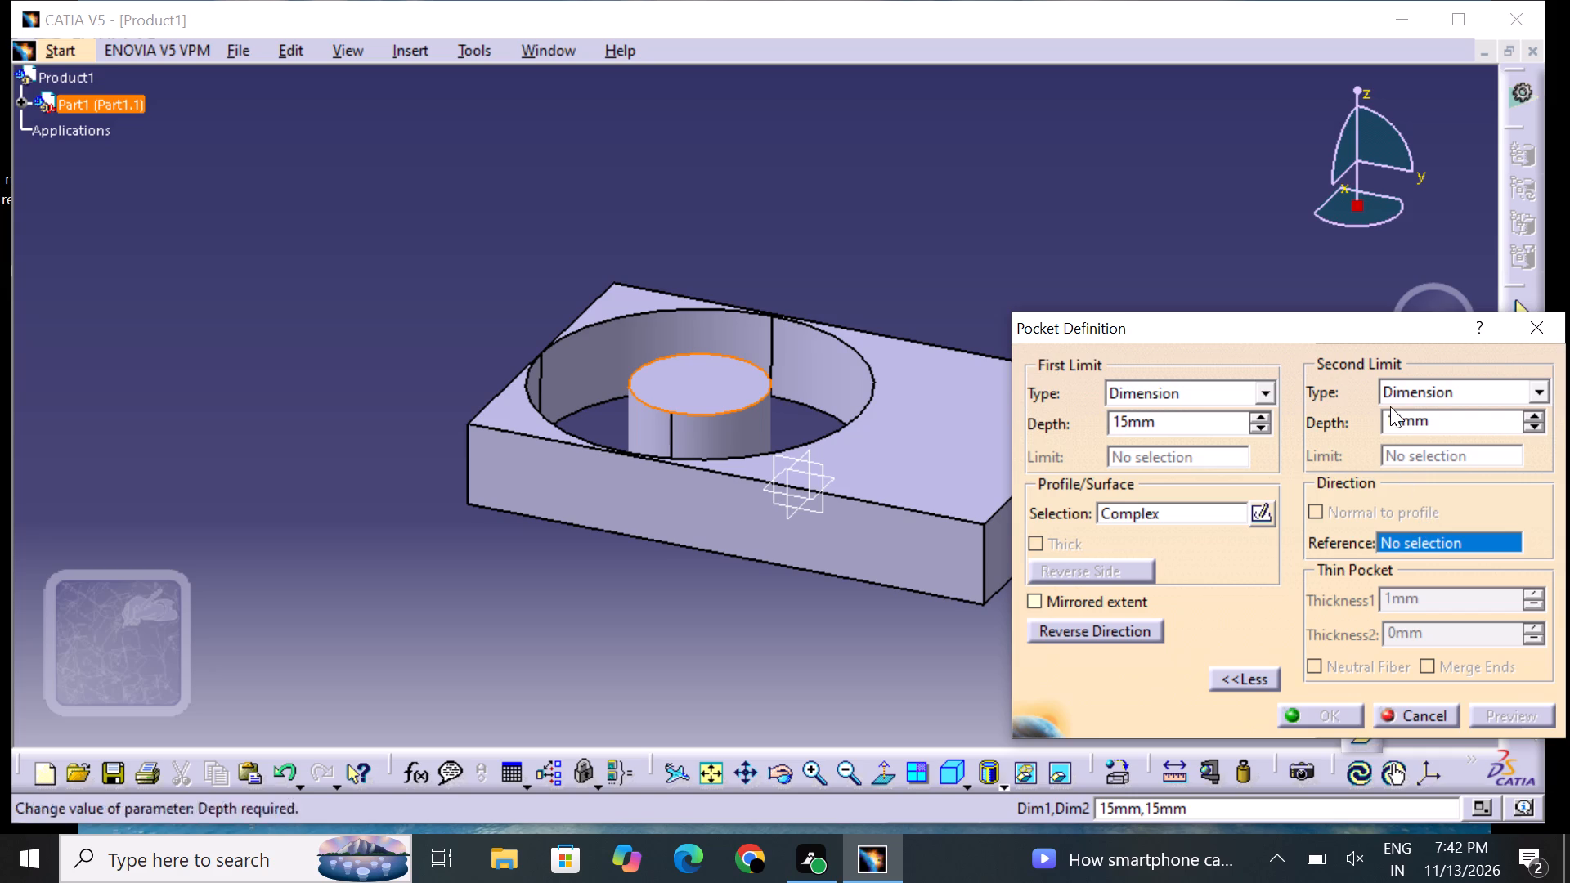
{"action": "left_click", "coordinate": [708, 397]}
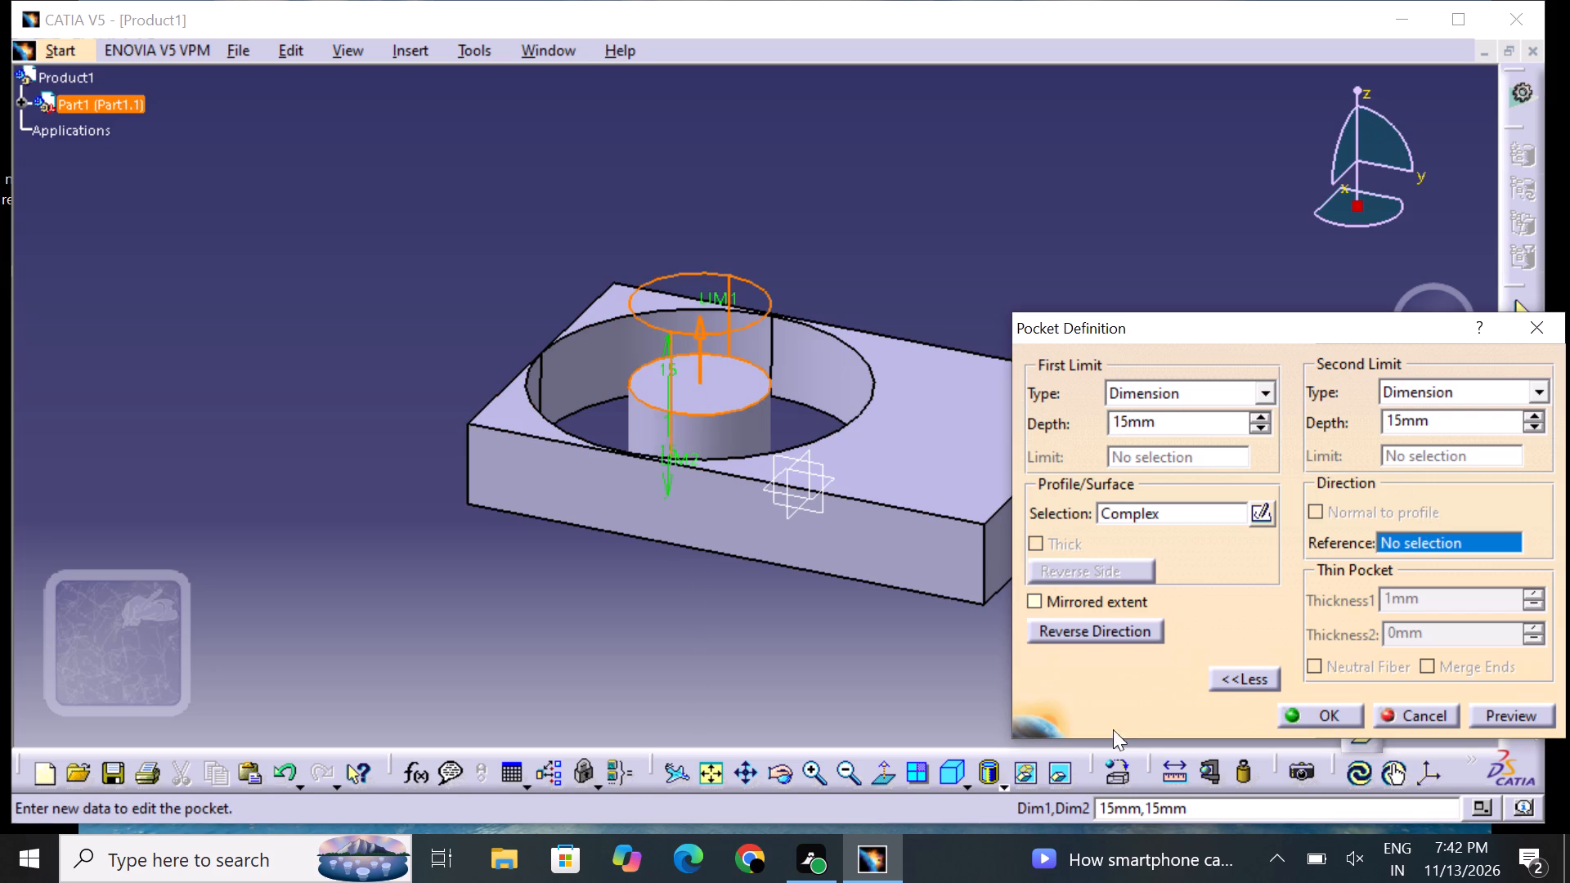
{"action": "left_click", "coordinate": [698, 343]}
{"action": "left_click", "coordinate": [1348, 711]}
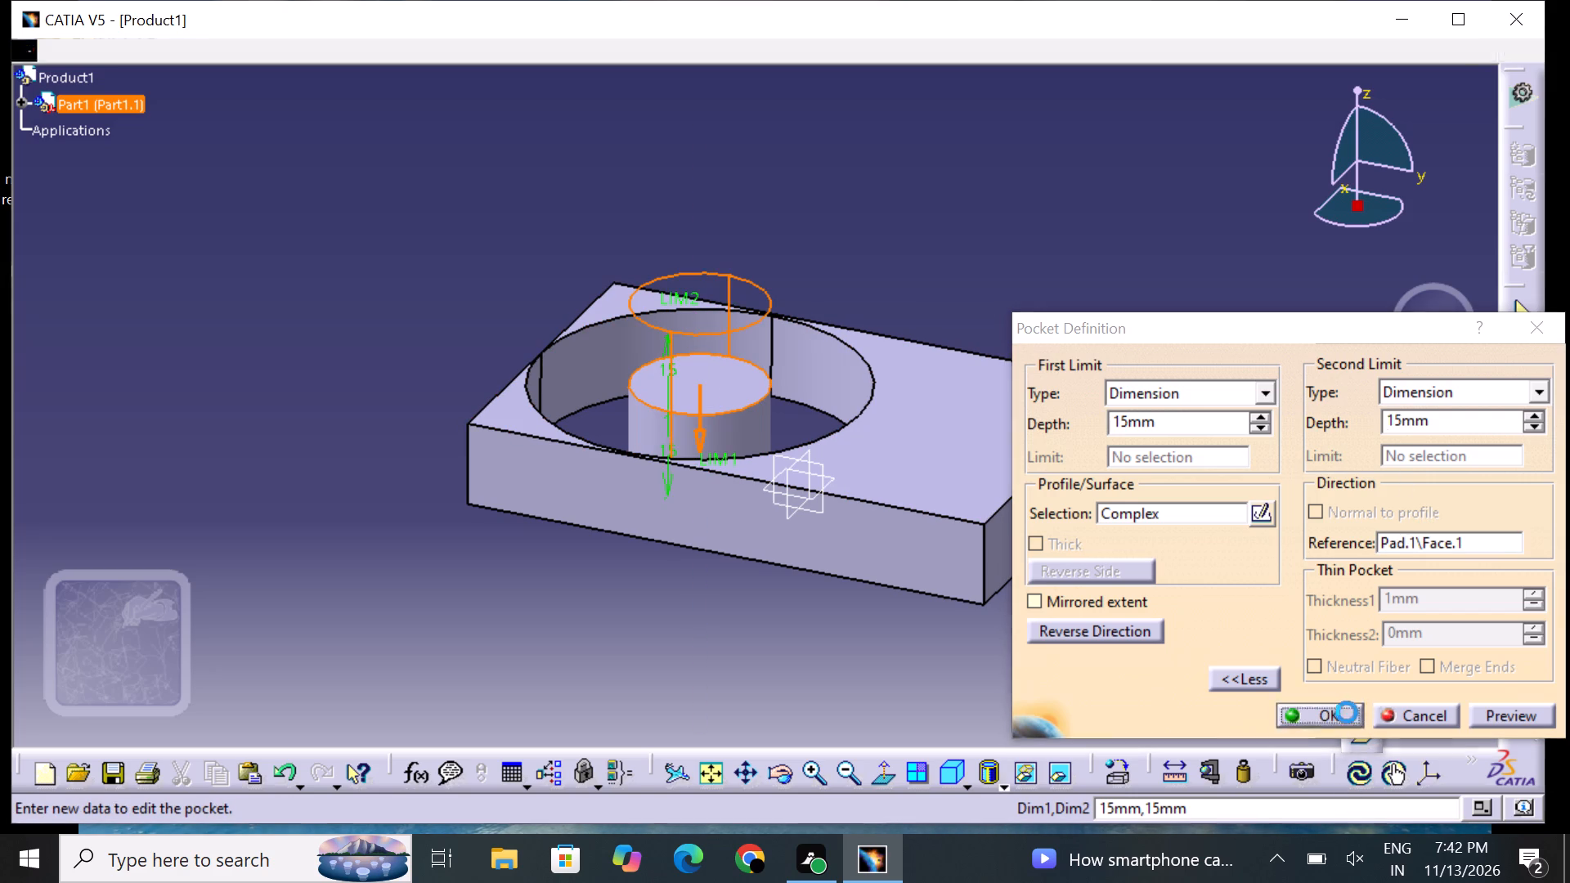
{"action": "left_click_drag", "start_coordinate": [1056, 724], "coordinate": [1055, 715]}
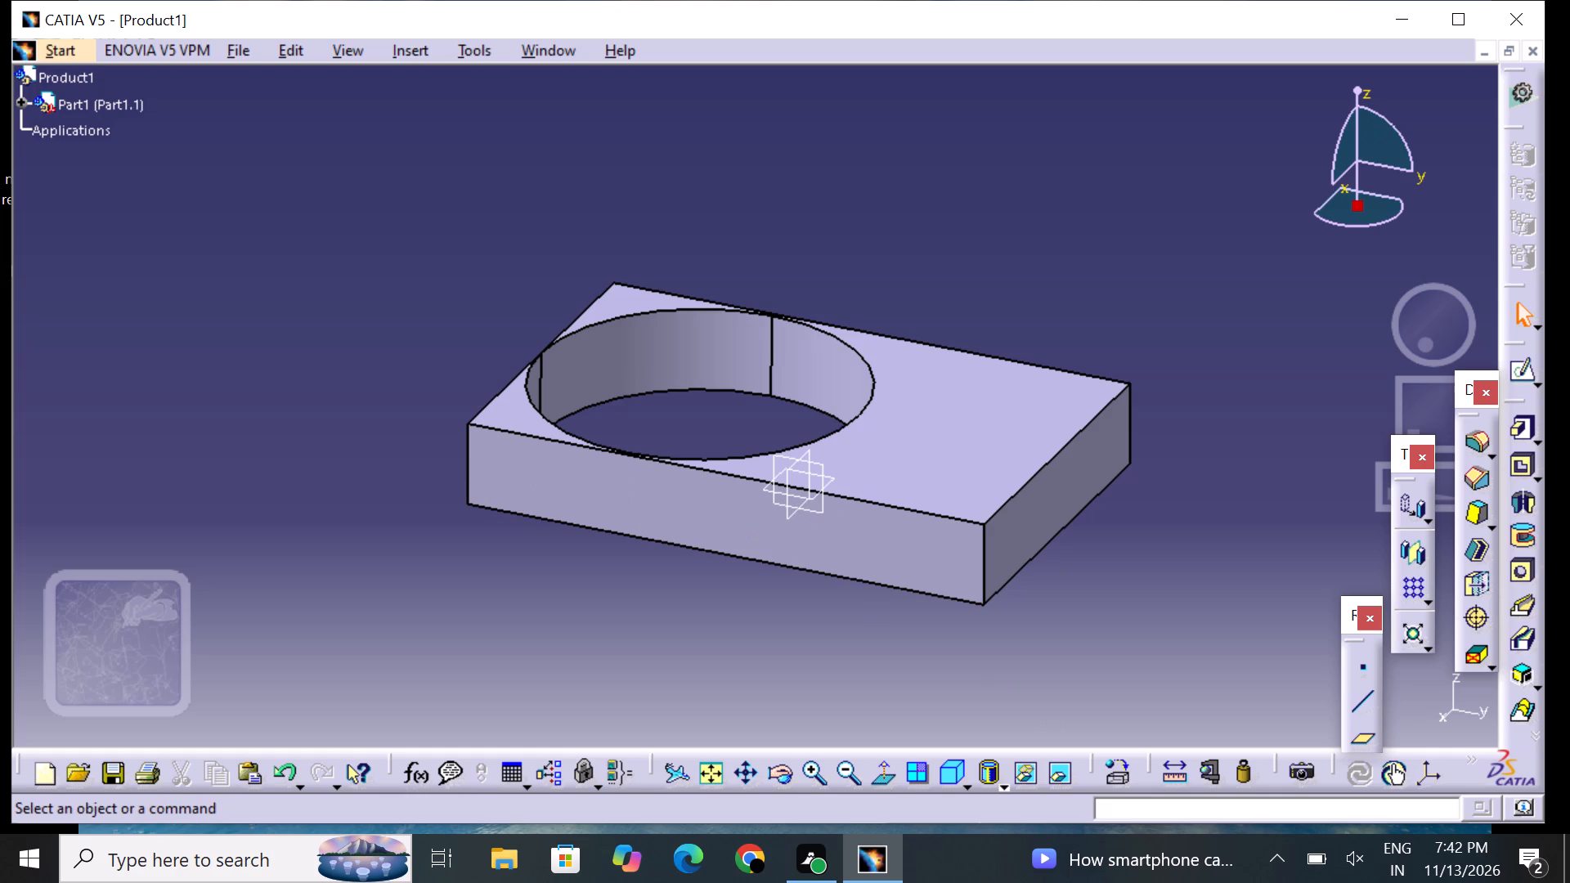
Undo the central cylinder cut and the ring pocket, back to the two-circle sketch on the base pad.
{"action": "key", "text": "ctrl+z"}
{"action": "key", "text": "ctrl+z"}
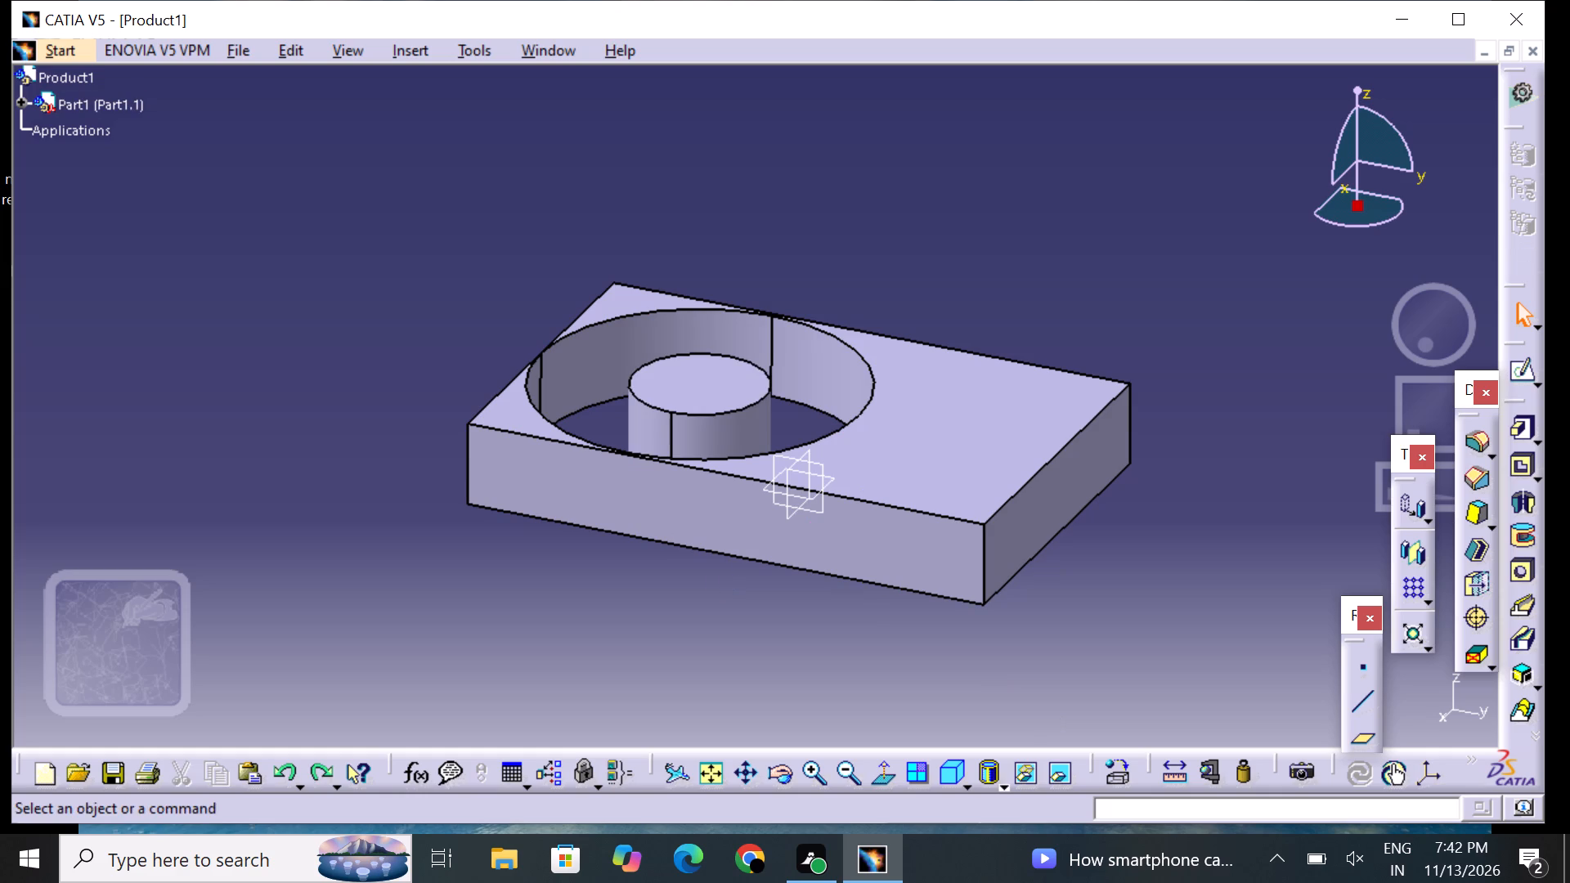
{"action": "key", "text": "ctrl+z"}
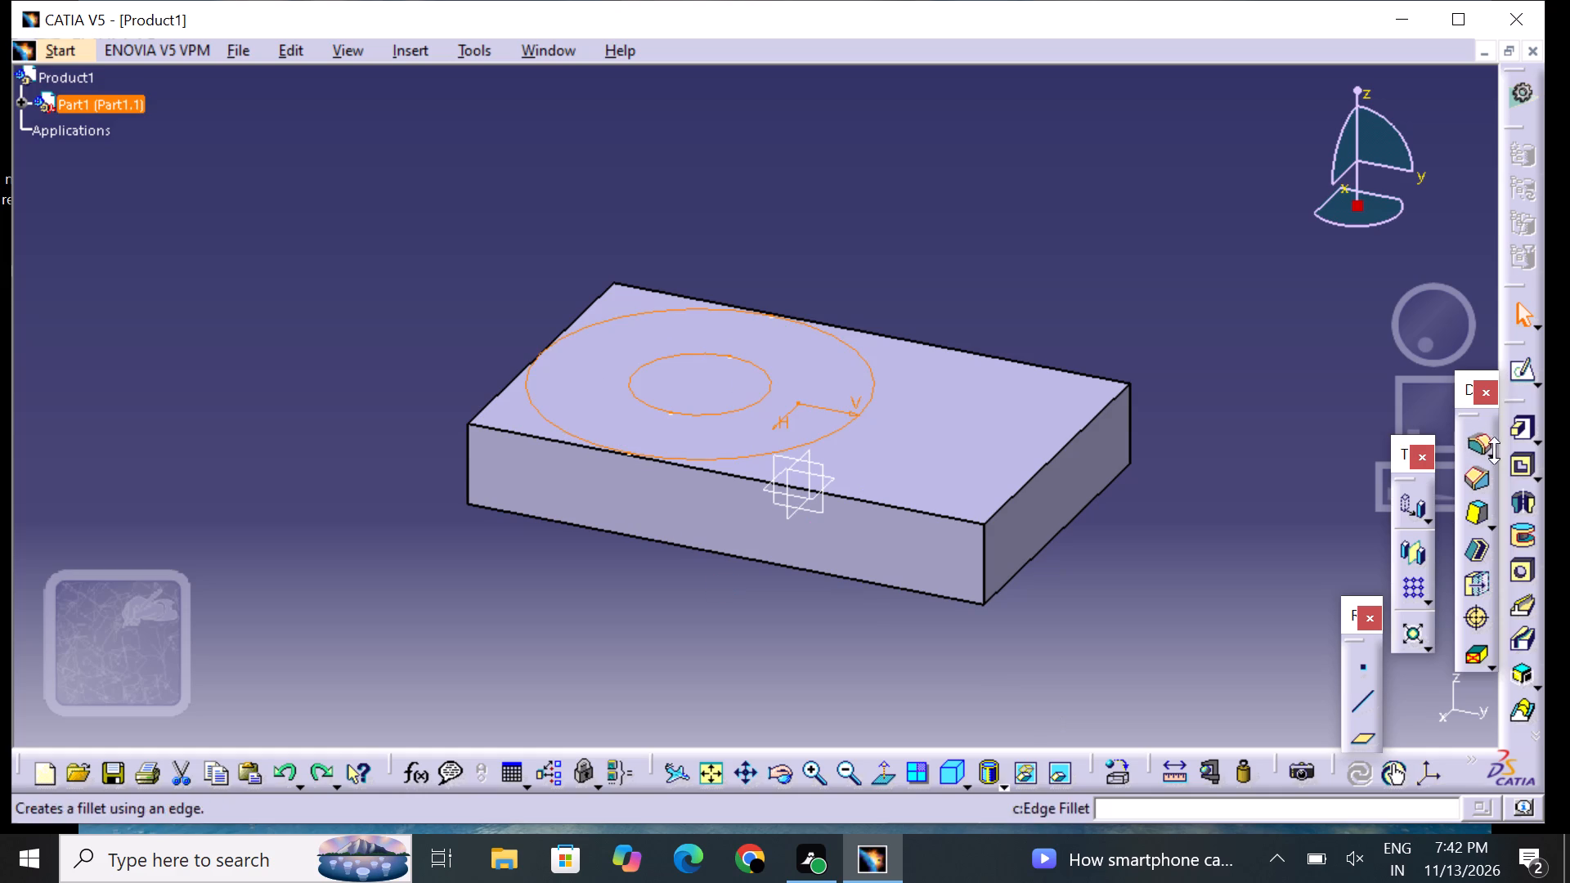
Pad the two-circle sketch 5 mm upward as a ring on the base pad's top face.
{"action": "left_click", "coordinate": [1518, 440]}
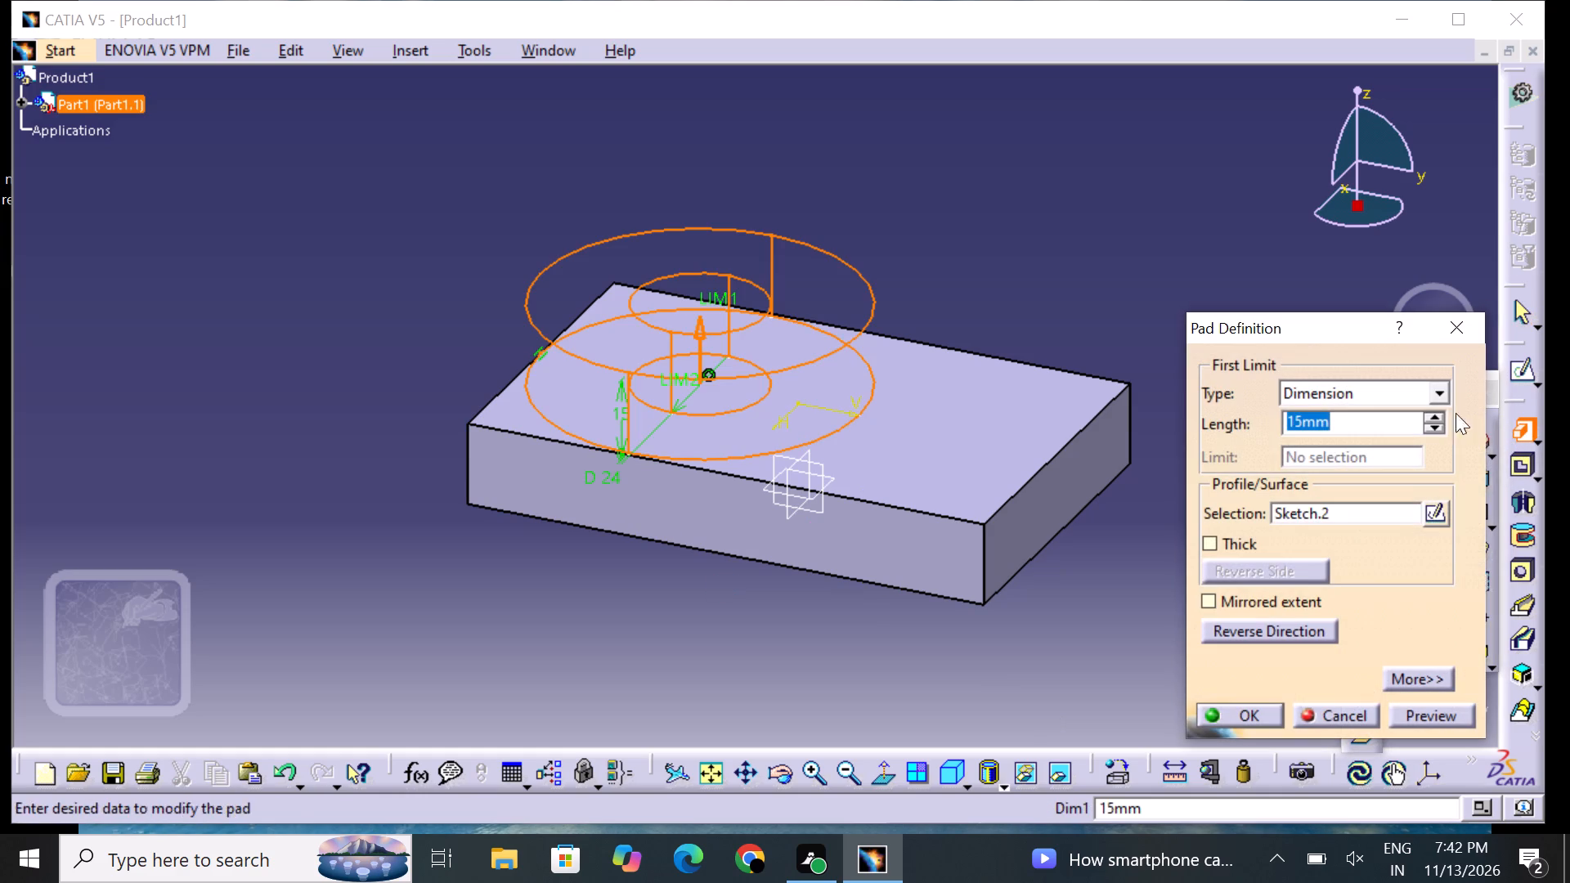
{"action": "key", "text": "BackSpace"}
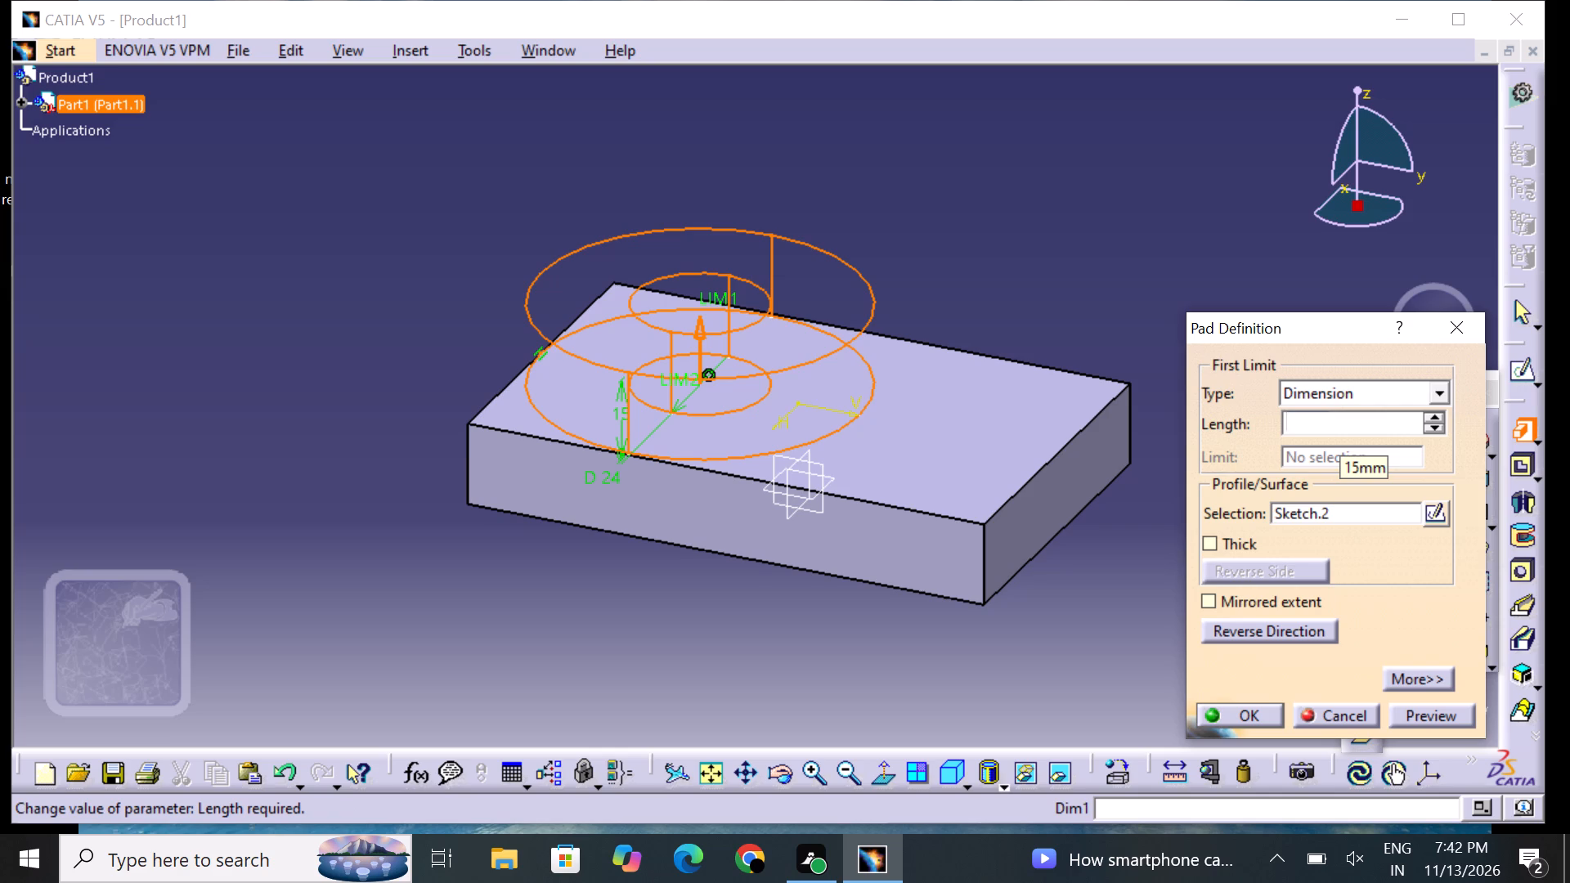
{"action": "key", "text": "5"}
{"action": "key", "text": "Return"}
{"action": "left_click", "coordinate": [1137, 585]}
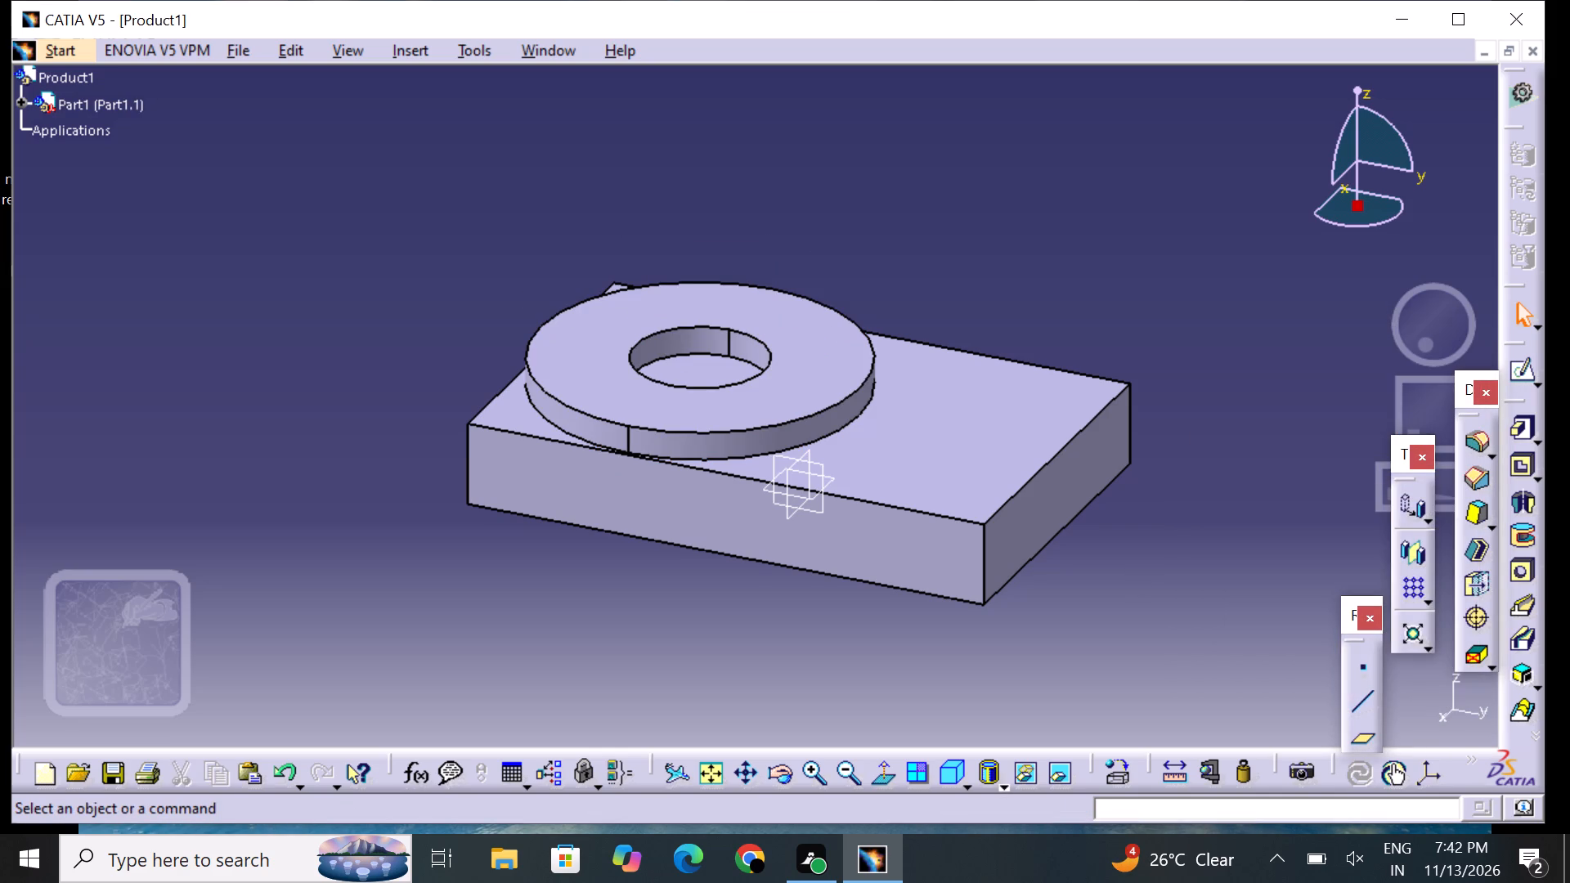
Open a new sketch on the base pad's long side face.
{"action": "middle_click_drag", "start_coordinate": [308, 320], "coordinate": [573, 433]}
{"action": "right_click_drag", "start_coordinate": [308, 320], "coordinate": [572, 433]}
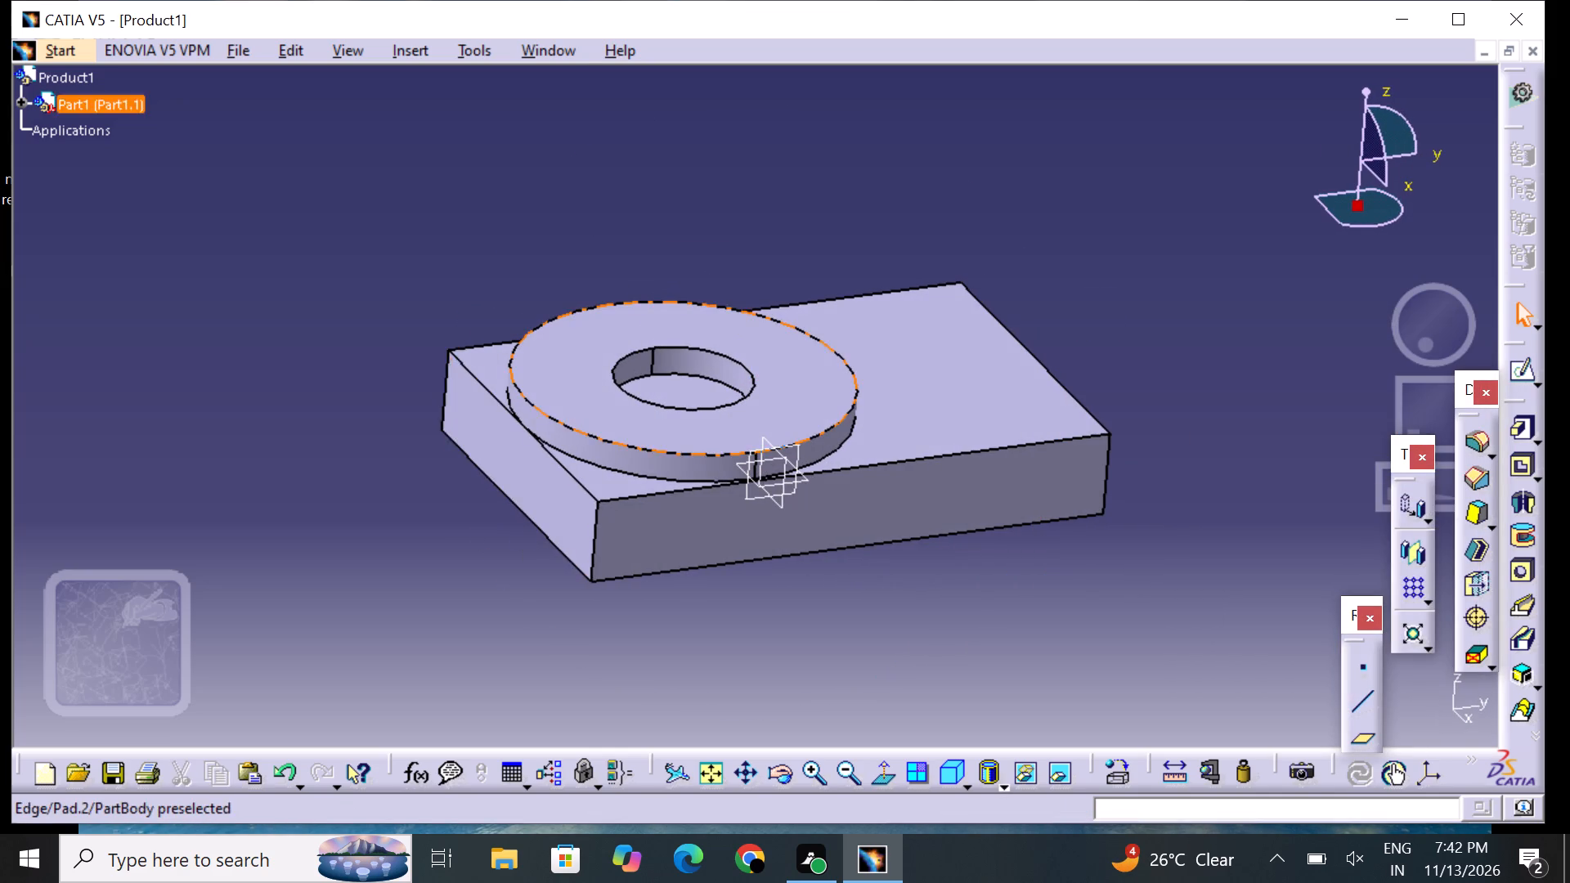
{"action": "middle_click_drag", "start_coordinate": [389, 342], "coordinate": [351, 370]}
{"action": "right_click_drag", "start_coordinate": [389, 342], "coordinate": [348, 373]}
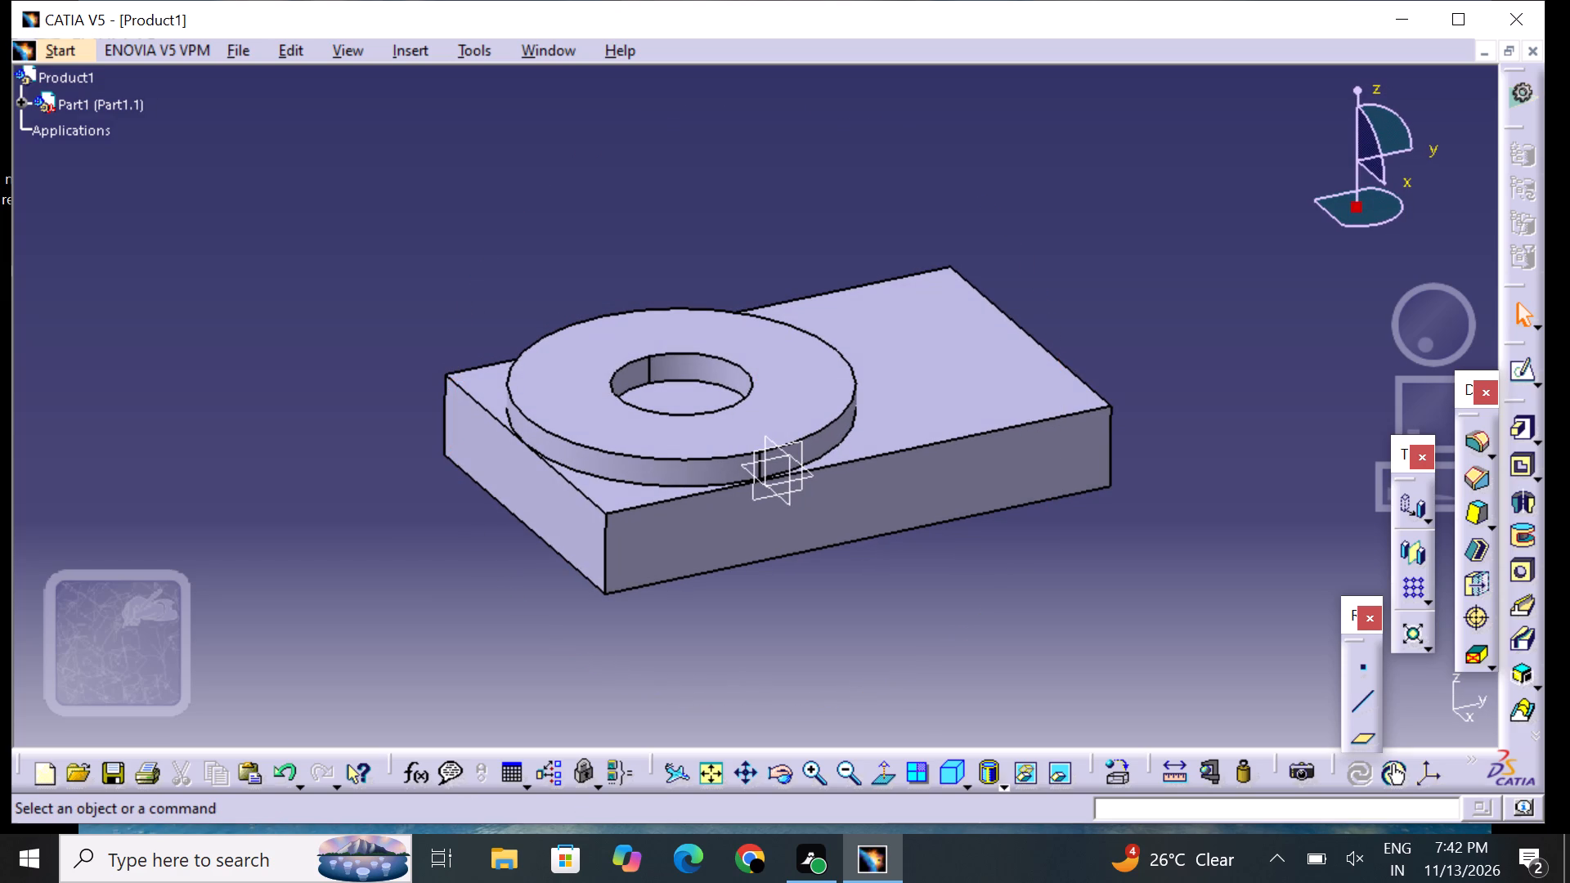
{"action": "middle_click_drag", "start_coordinate": [343, 356], "coordinate": [920, 452]}
{"action": "right_click_drag", "start_coordinate": [343, 356], "coordinate": [921, 419]}
{"action": "middle_click_drag", "start_coordinate": [262, 182], "coordinate": [285, 201]}
{"action": "right_click_drag", "start_coordinate": [262, 183], "coordinate": [285, 201]}
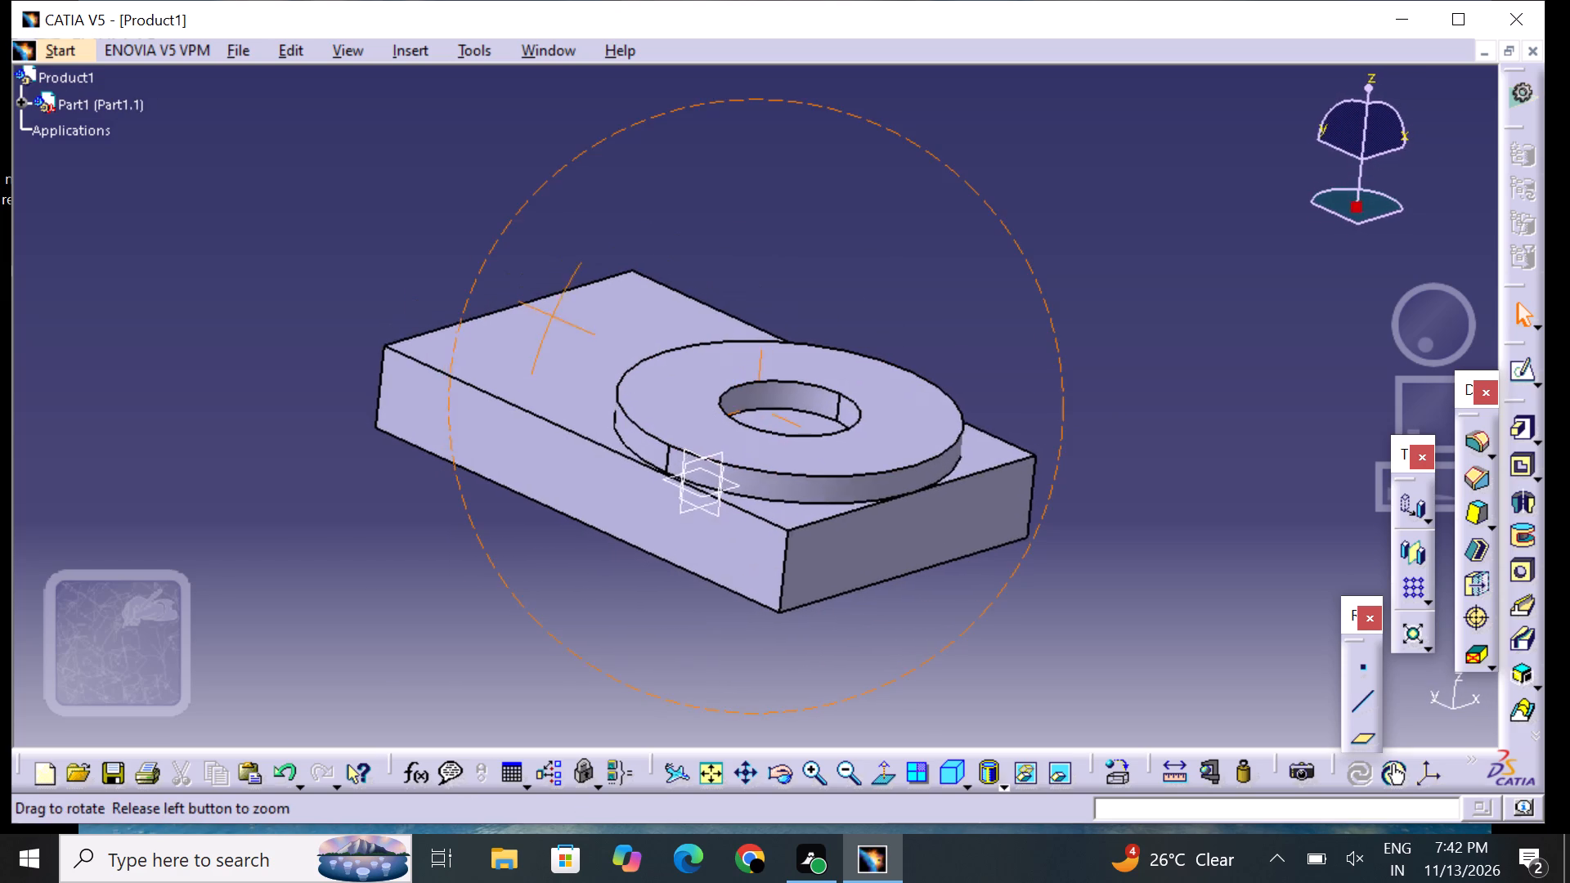
{"action": "middle_click_drag", "start_coordinate": [285, 201], "coordinate": [601, 331]}
{"action": "right_click_drag", "start_coordinate": [285, 201], "coordinate": [603, 332]}
{"action": "left_click", "coordinate": [387, 287]}
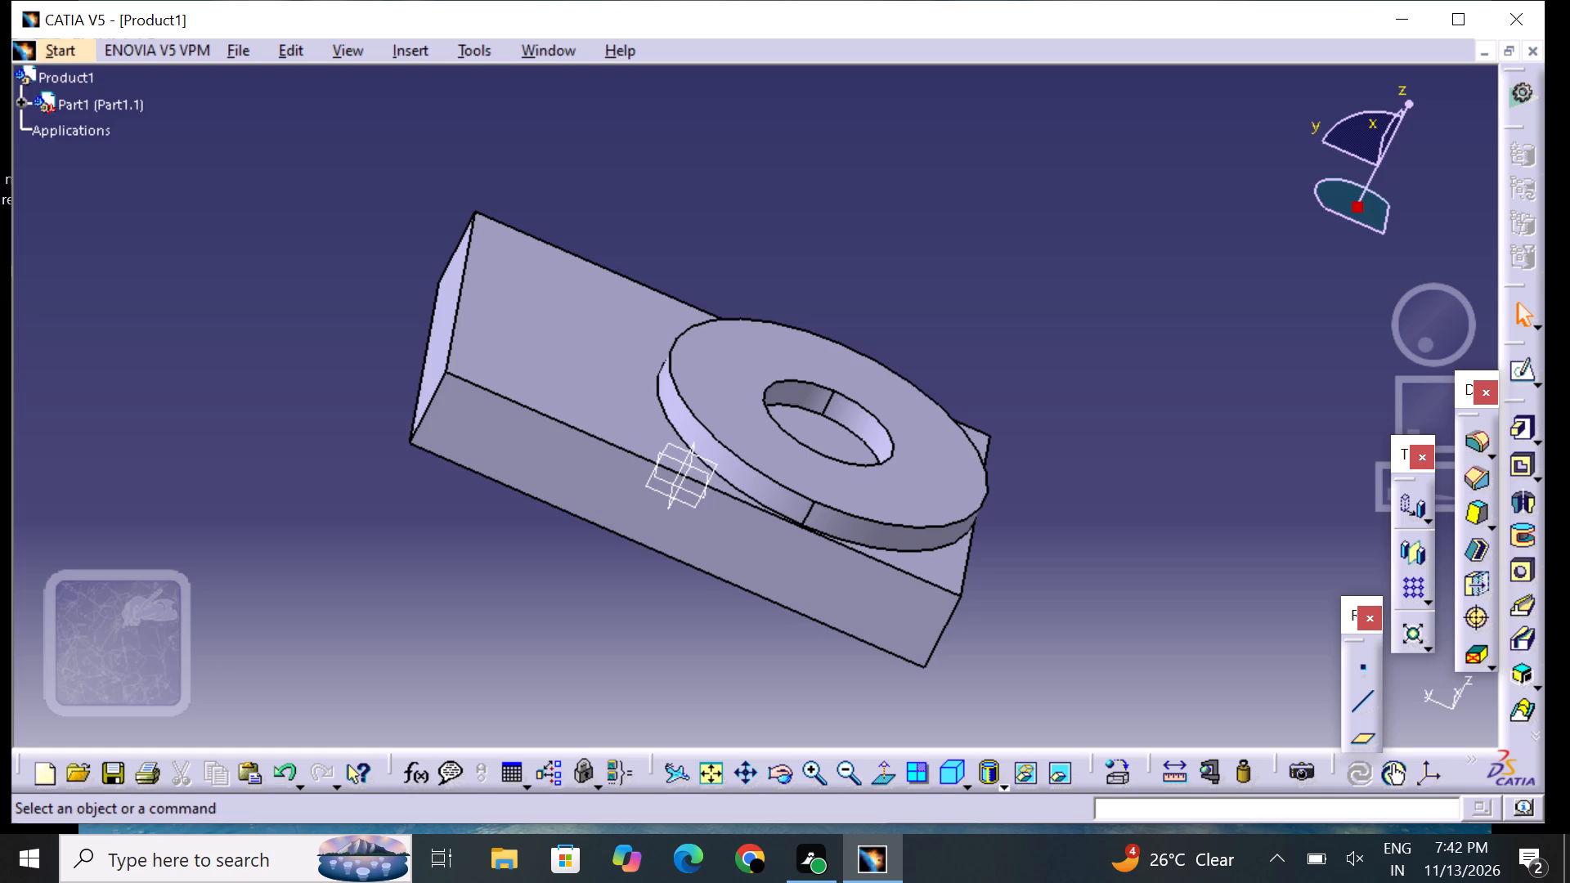
{"action": "left_click", "coordinate": [567, 474]}
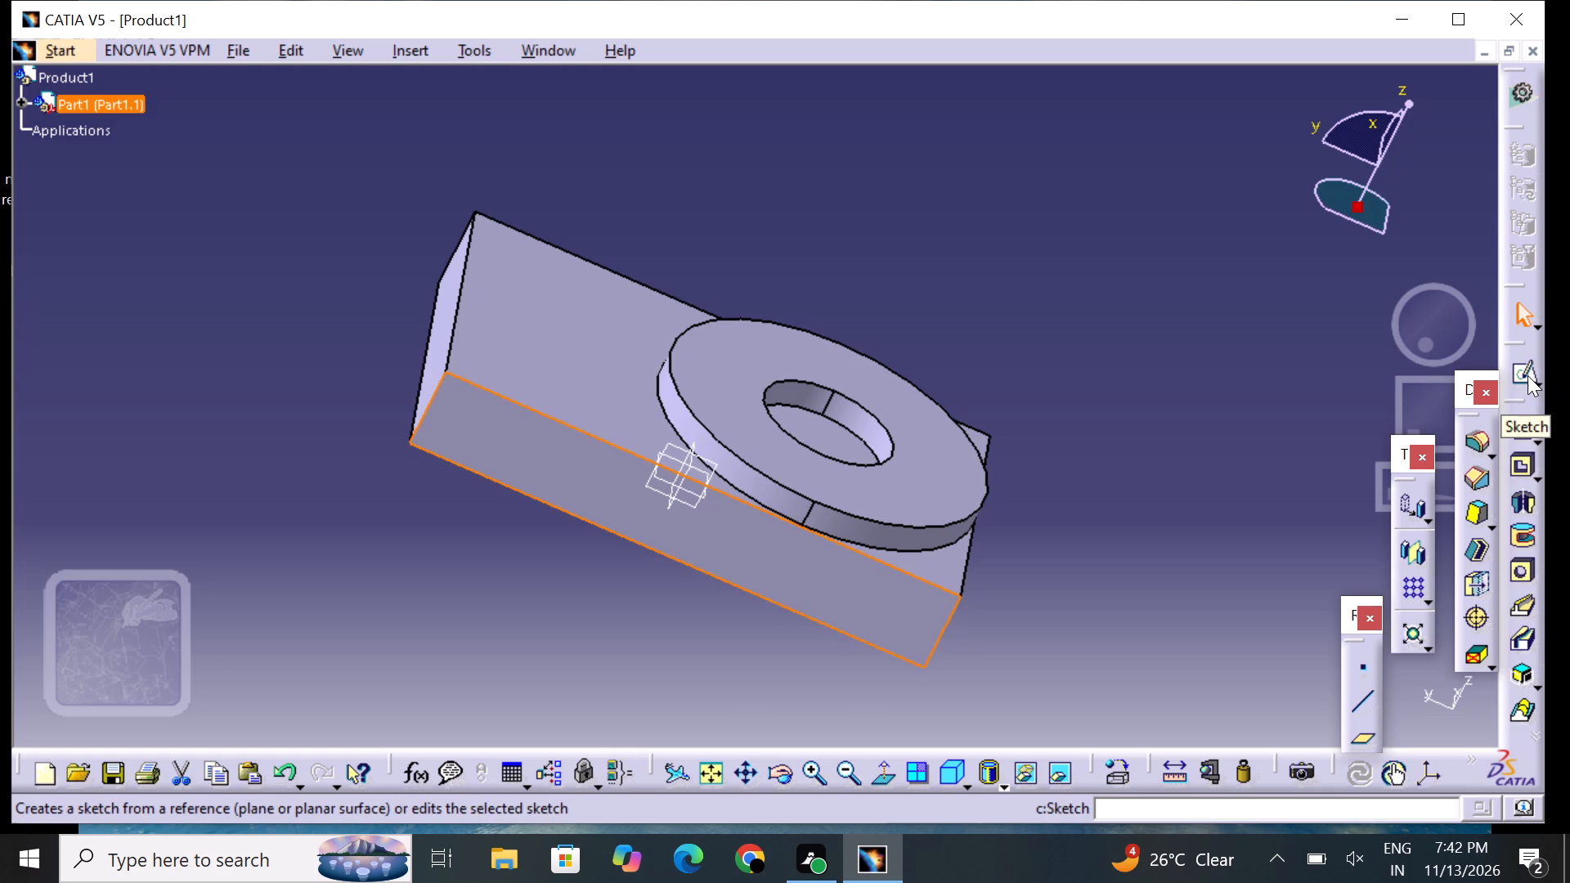
{"action": "left_click", "coordinate": [1527, 375]}
{"action": "middle_click_drag", "start_coordinate": [805, 509], "coordinate": [839, 425]}
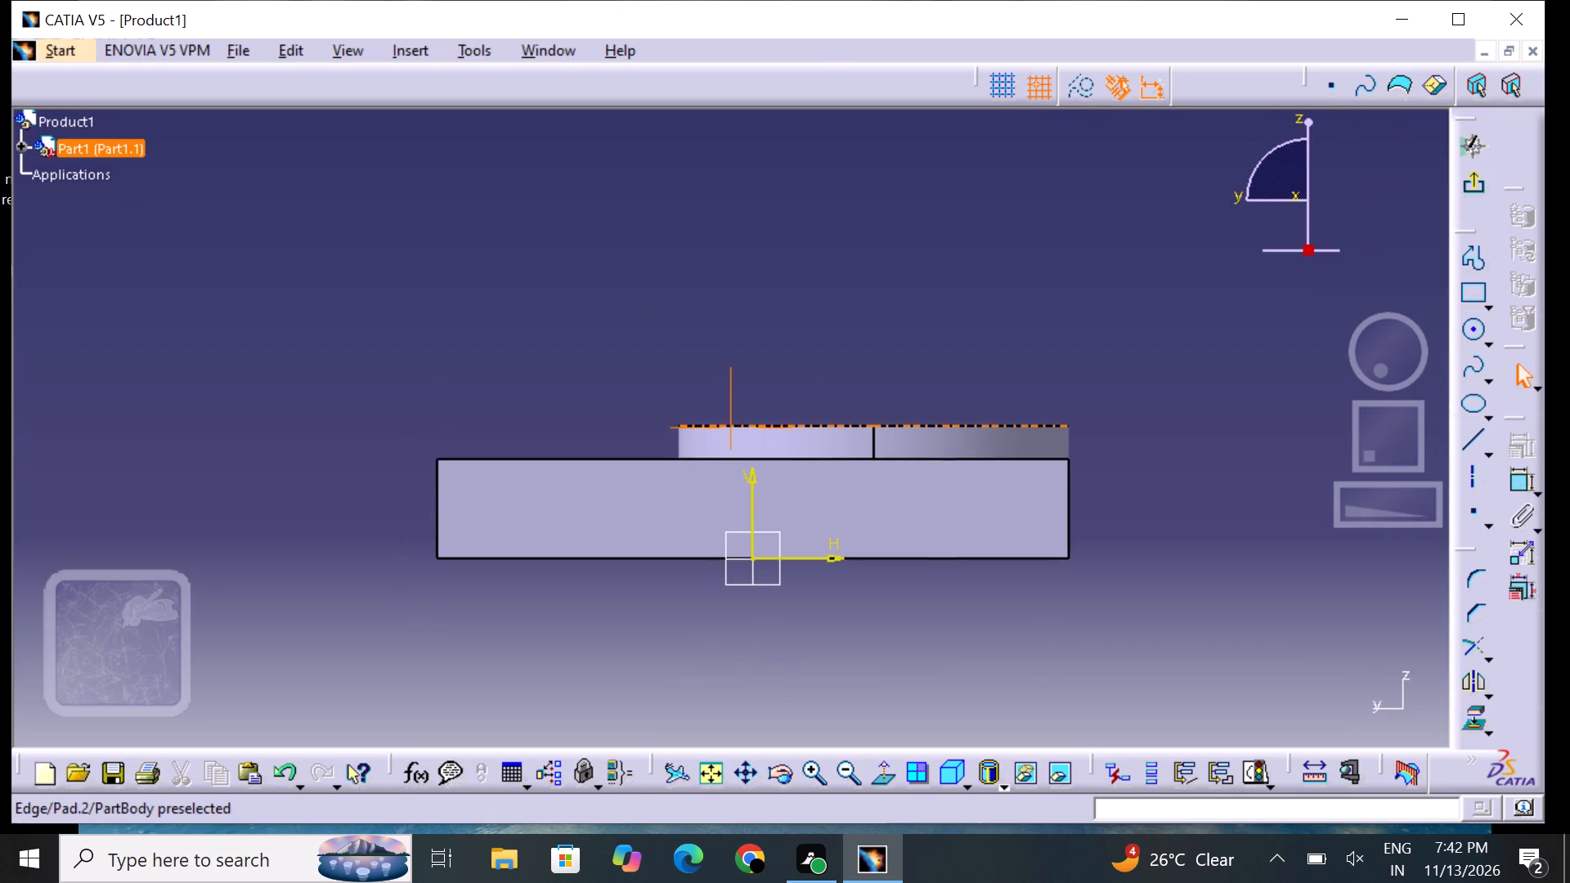
{"action": "middle_click_drag", "start_coordinate": [839, 425], "coordinate": [839, 423]}
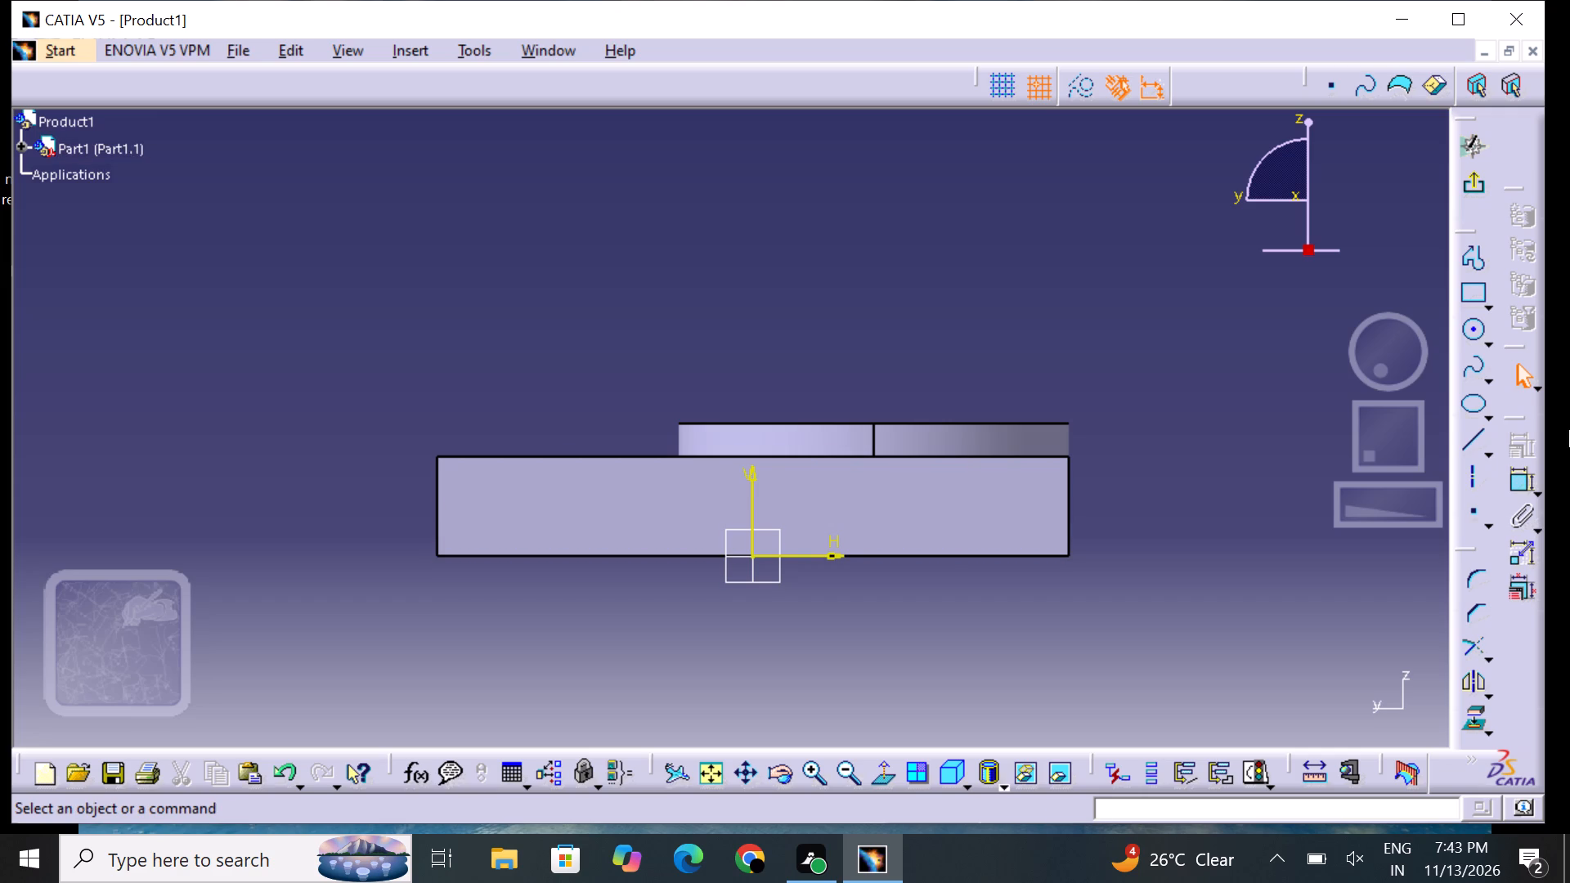
Sketch a rectangle about 20 by 20 mm above the base pad, beside the raised ring.
{"action": "left_click", "coordinate": [1474, 338]}
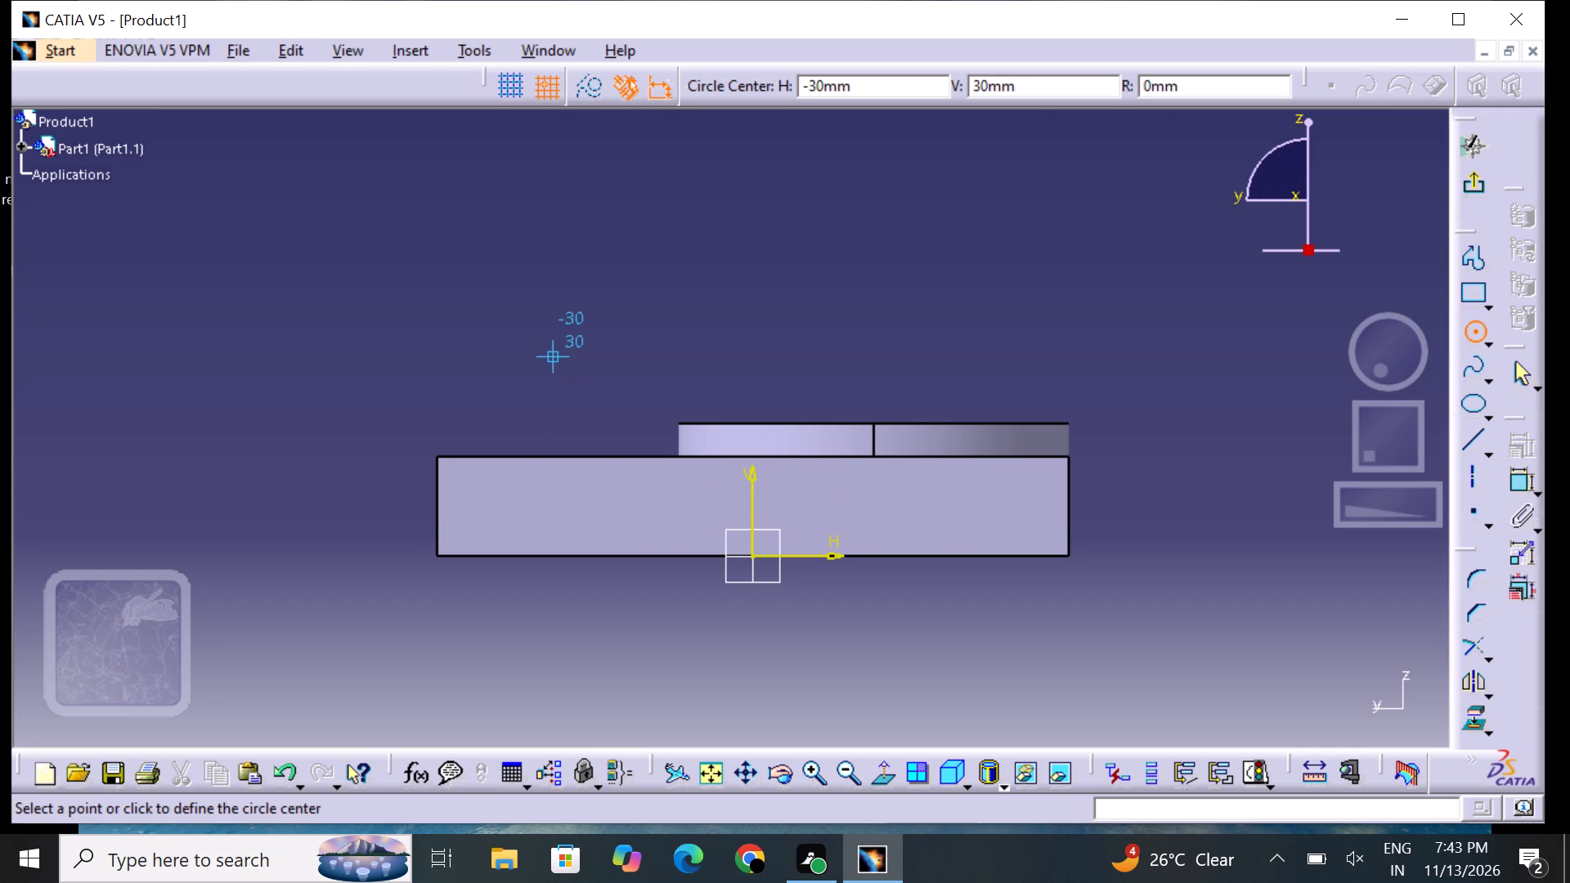
{"action": "left_click", "coordinate": [1466, 329]}
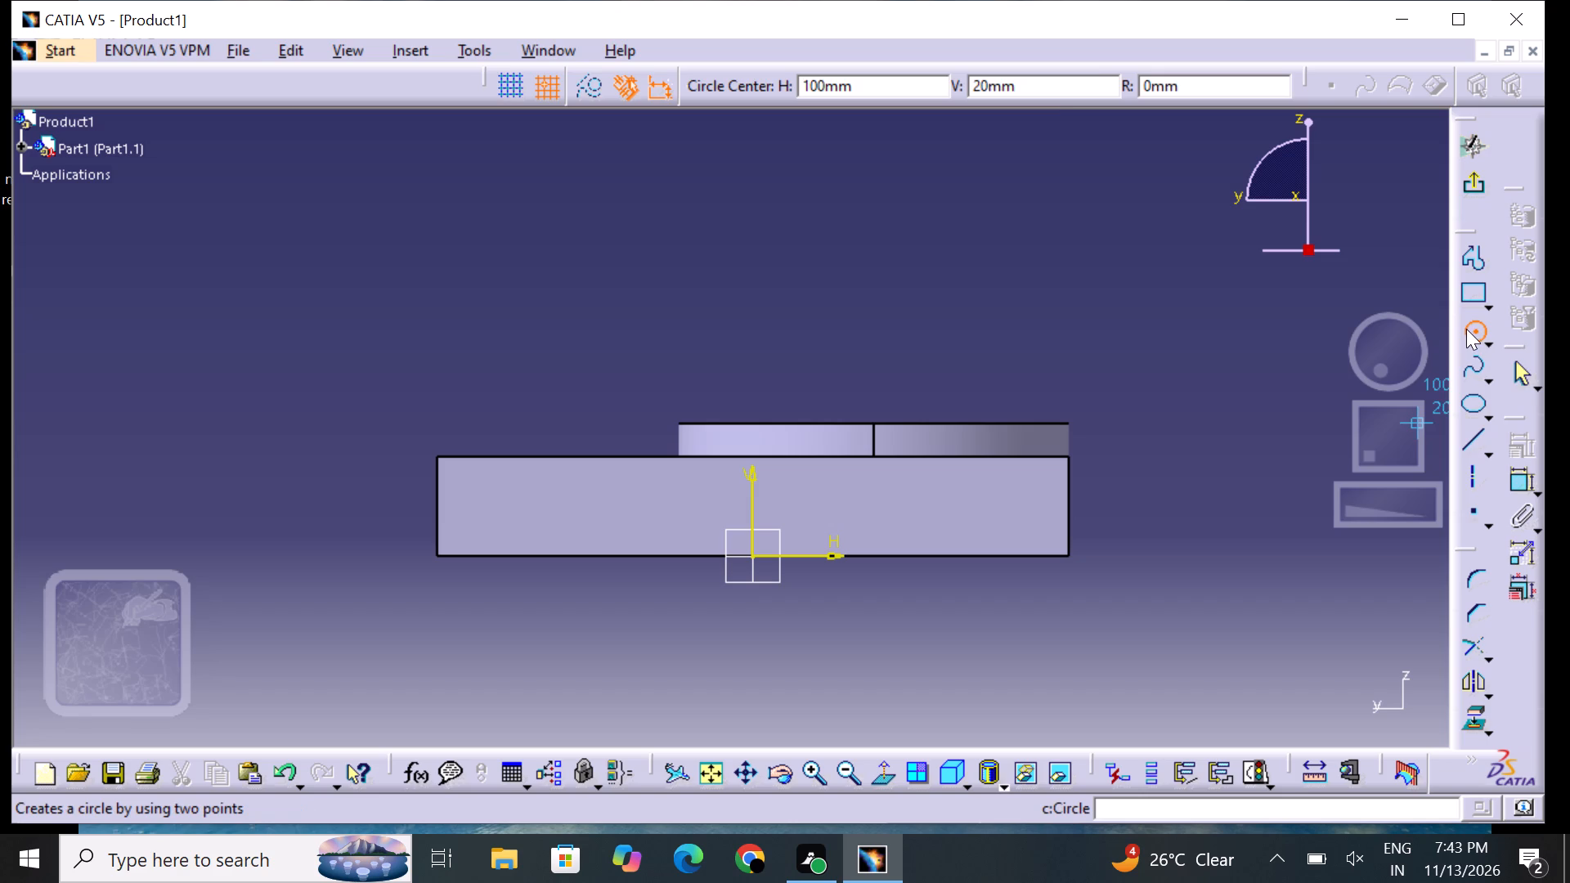
{"action": "left_click", "coordinate": [1469, 294]}
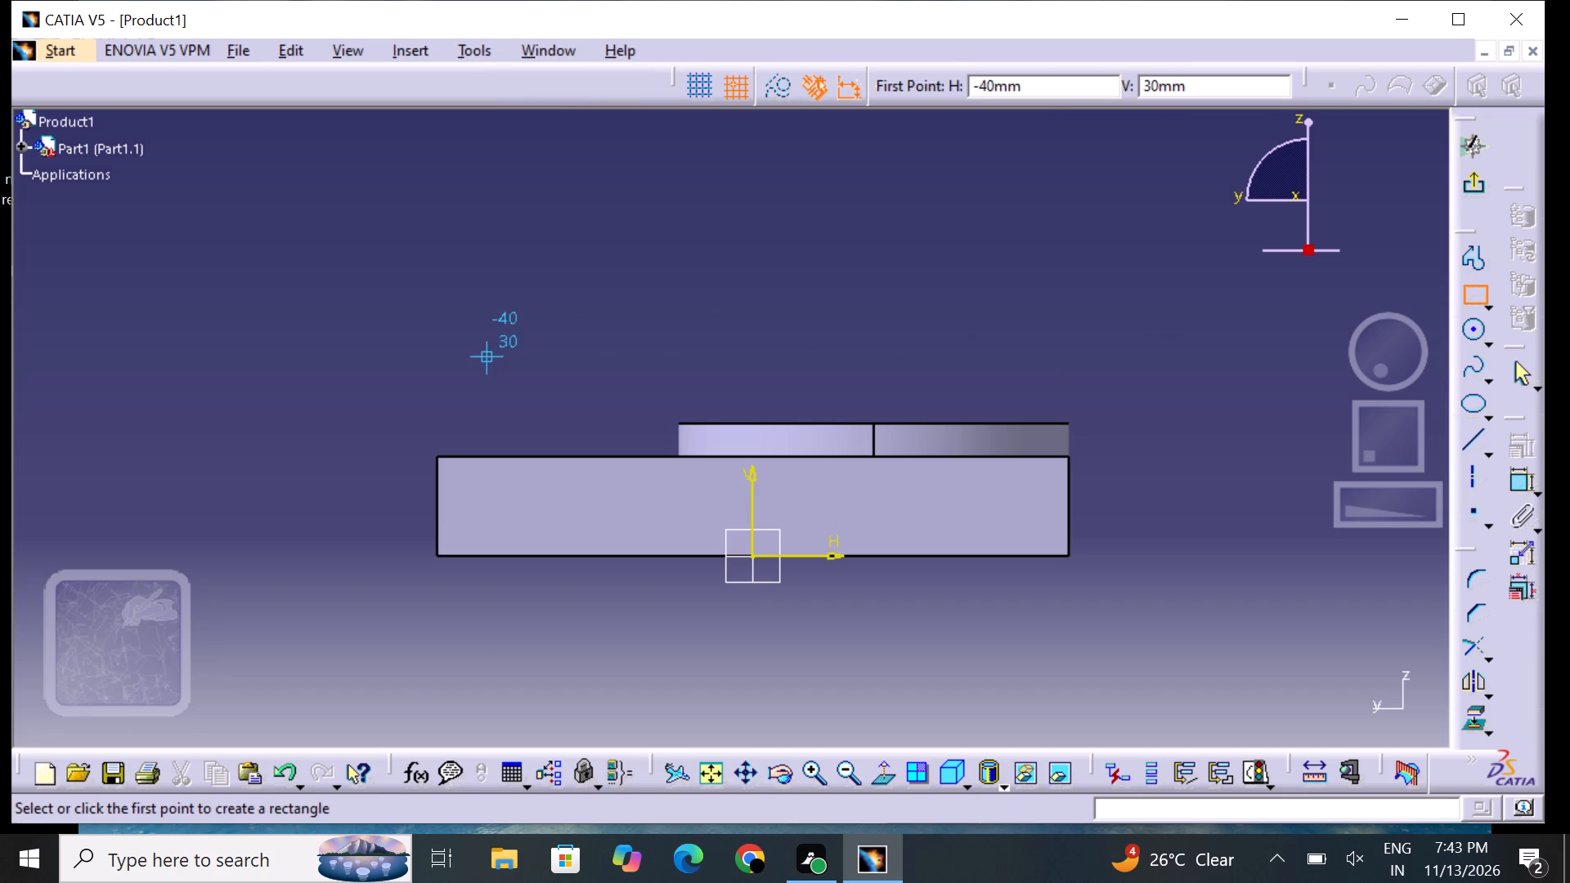
{"action": "left_click", "coordinate": [488, 307]}
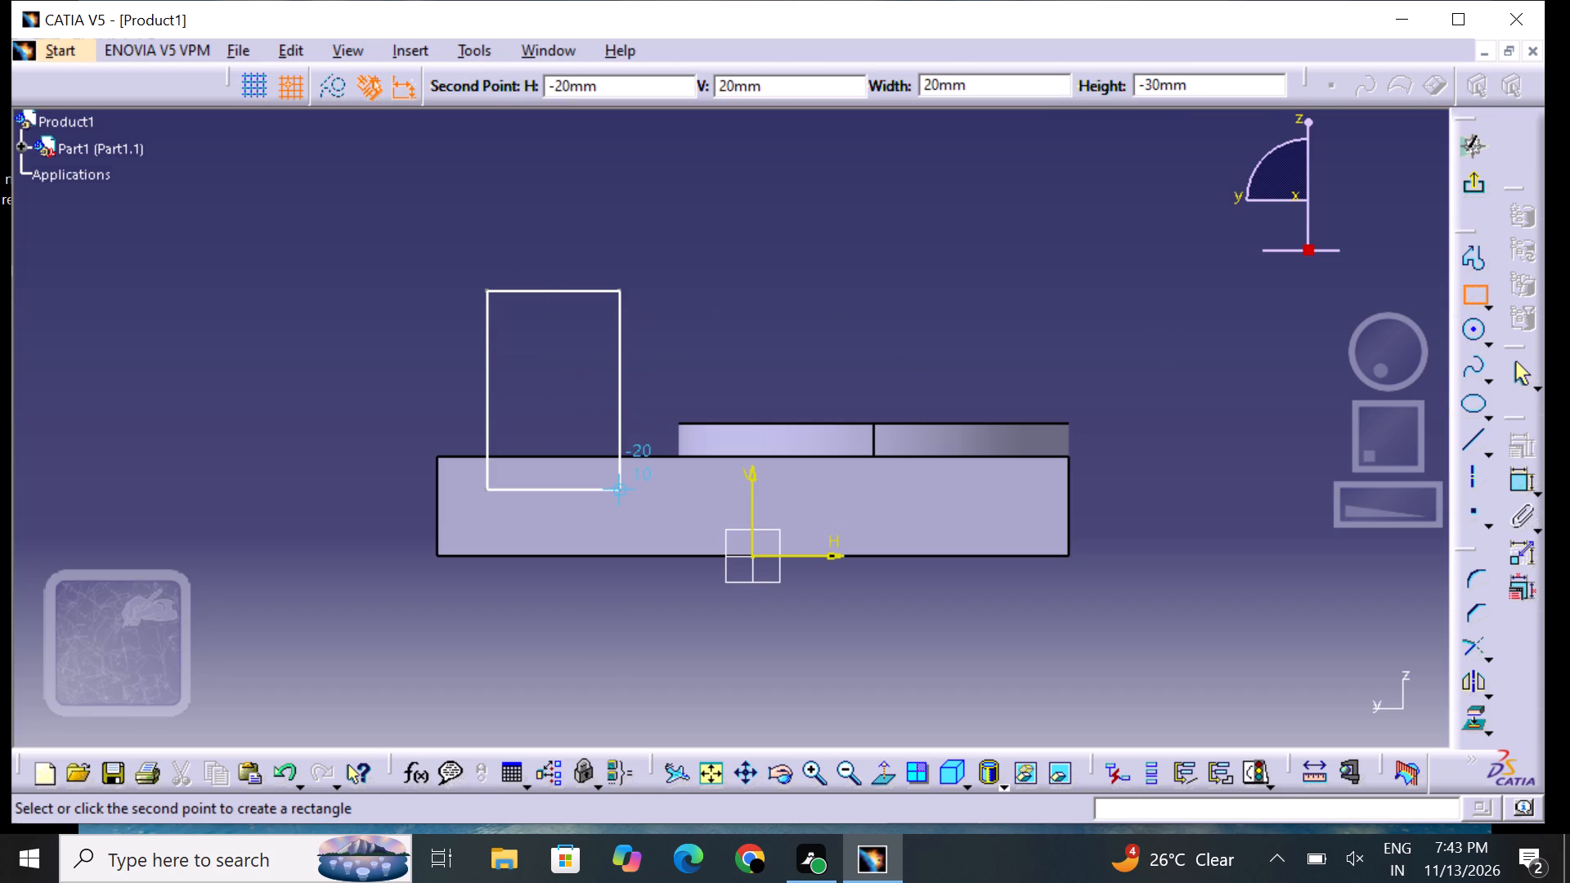
{"action": "left_click", "coordinate": [651, 449]}
{"action": "left_click", "coordinate": [1322, 576]}
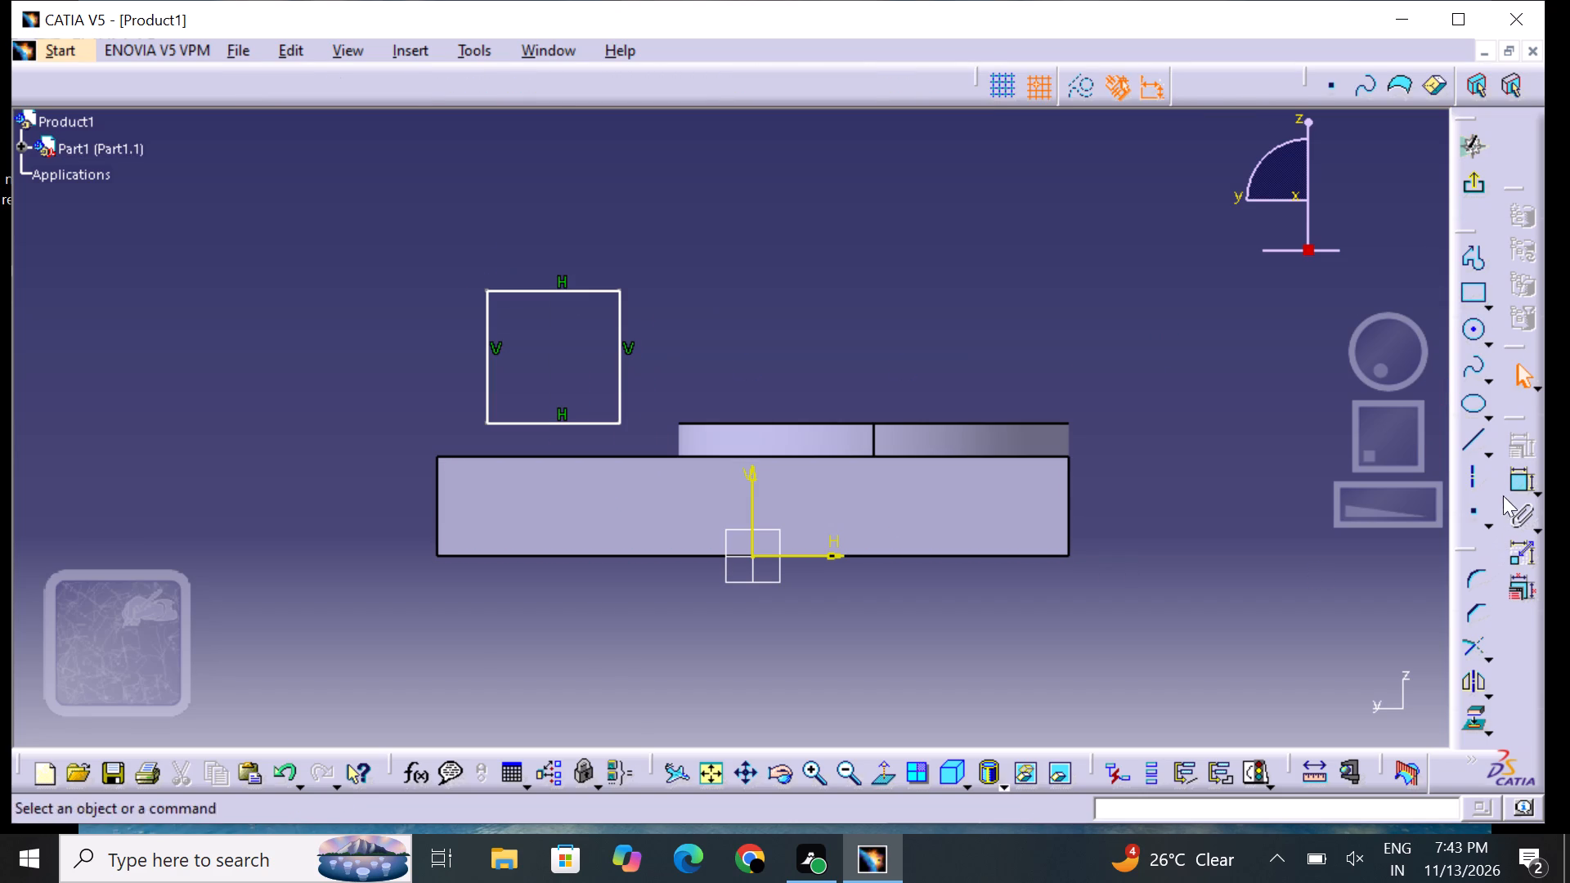
Constrain the rectangle's bottom edge coincident with the base pad's top edge.
{"action": "left_click", "coordinate": [1511, 473]}
{"action": "left_click", "coordinate": [576, 421]}
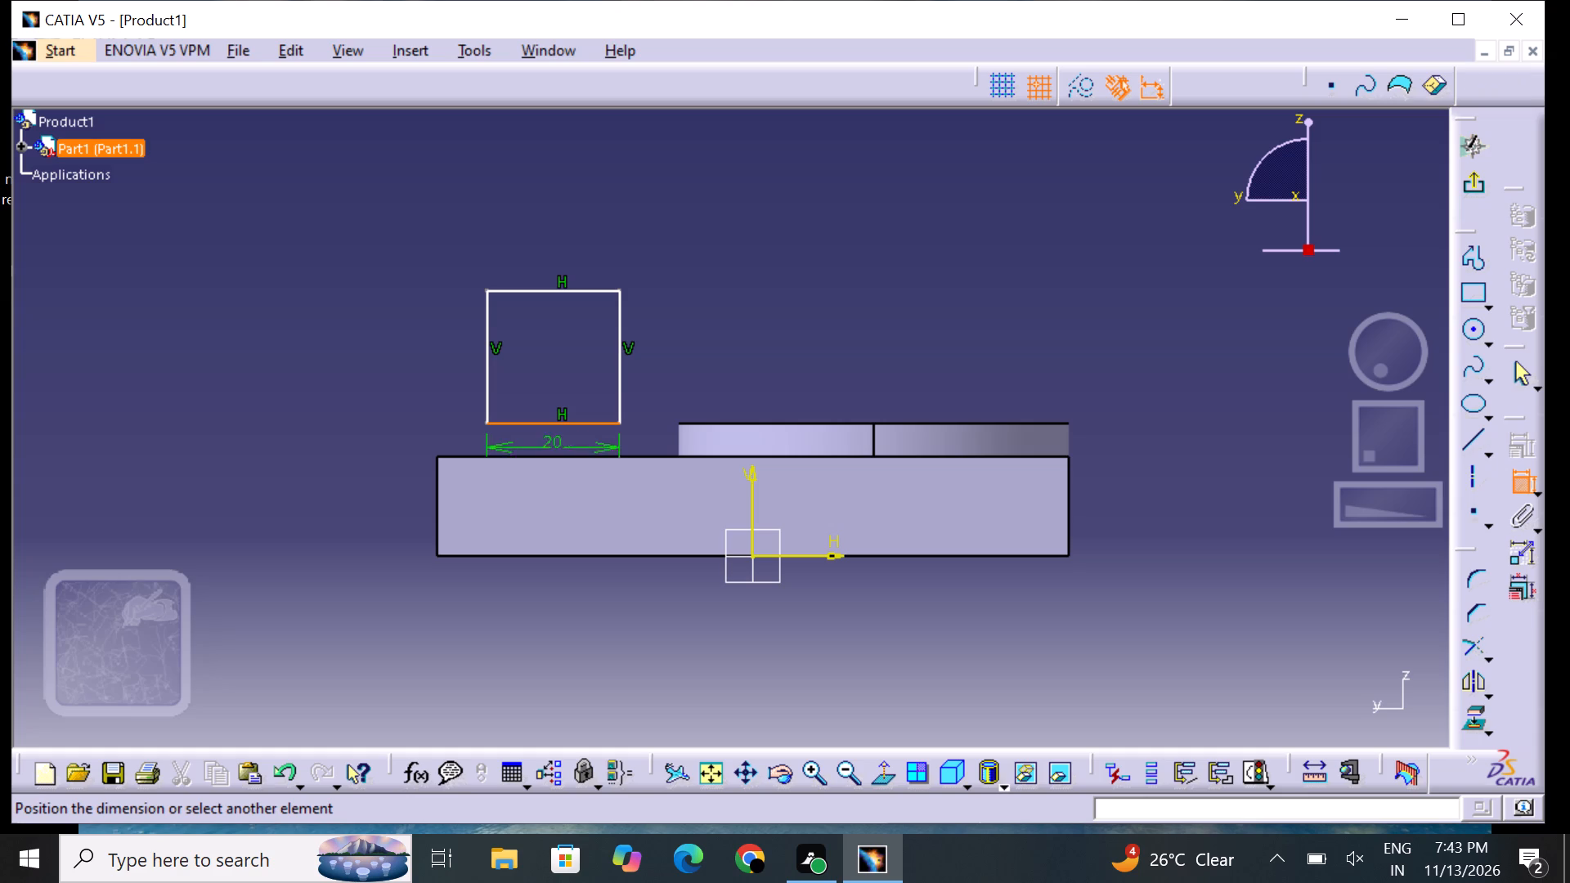
{"action": "left_click", "coordinate": [590, 457]}
{"action": "right_click", "coordinate": [591, 456]}
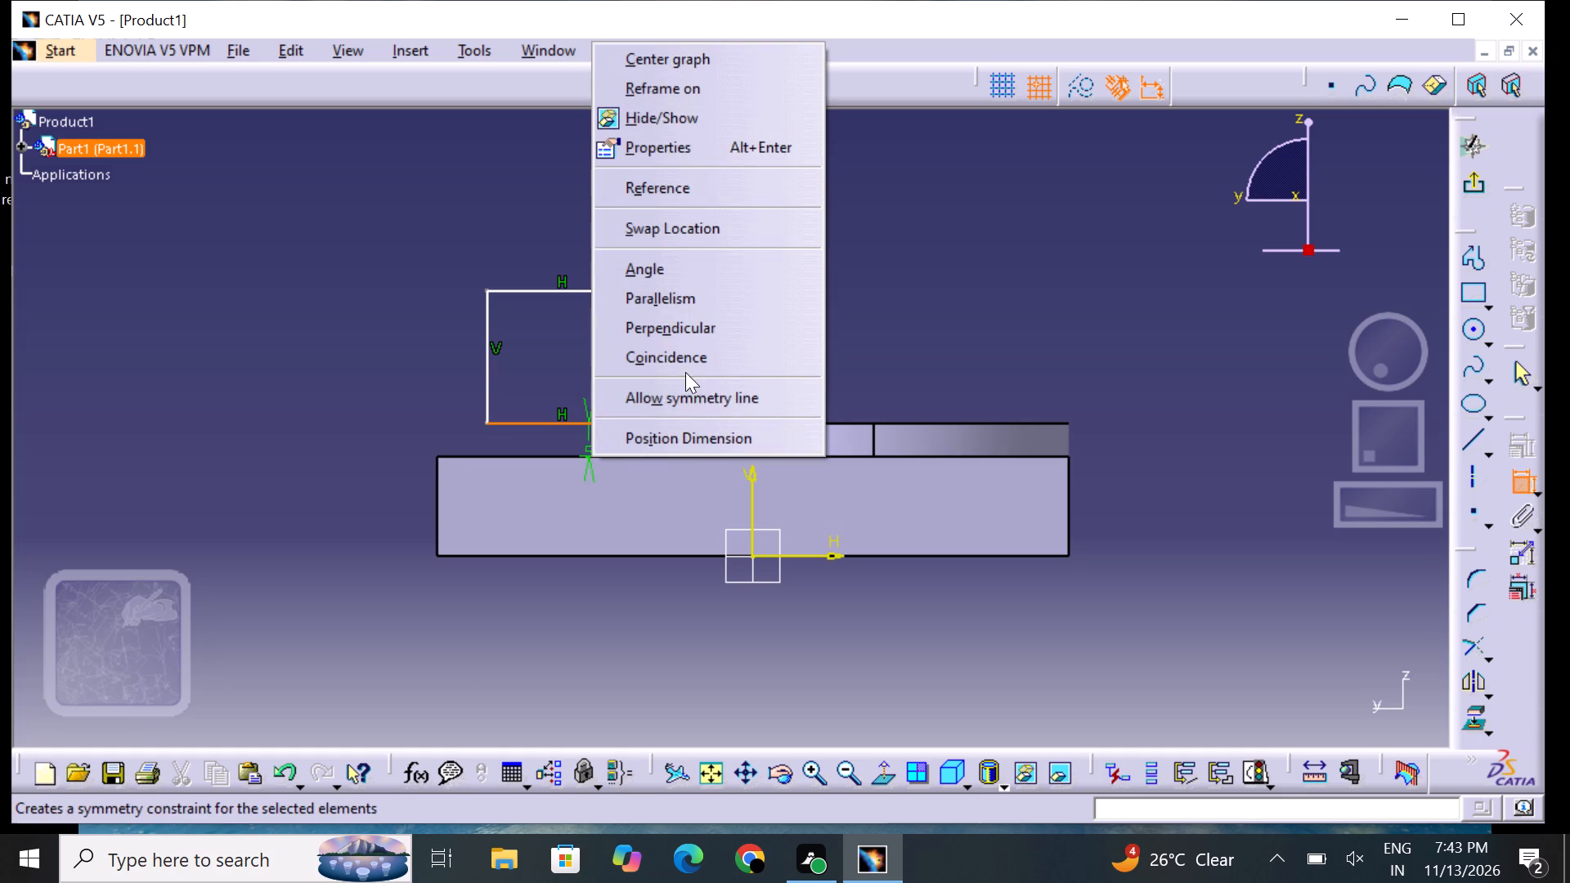
{"action": "left_click", "coordinate": [685, 365]}
{"action": "left_click", "coordinate": [1142, 587]}
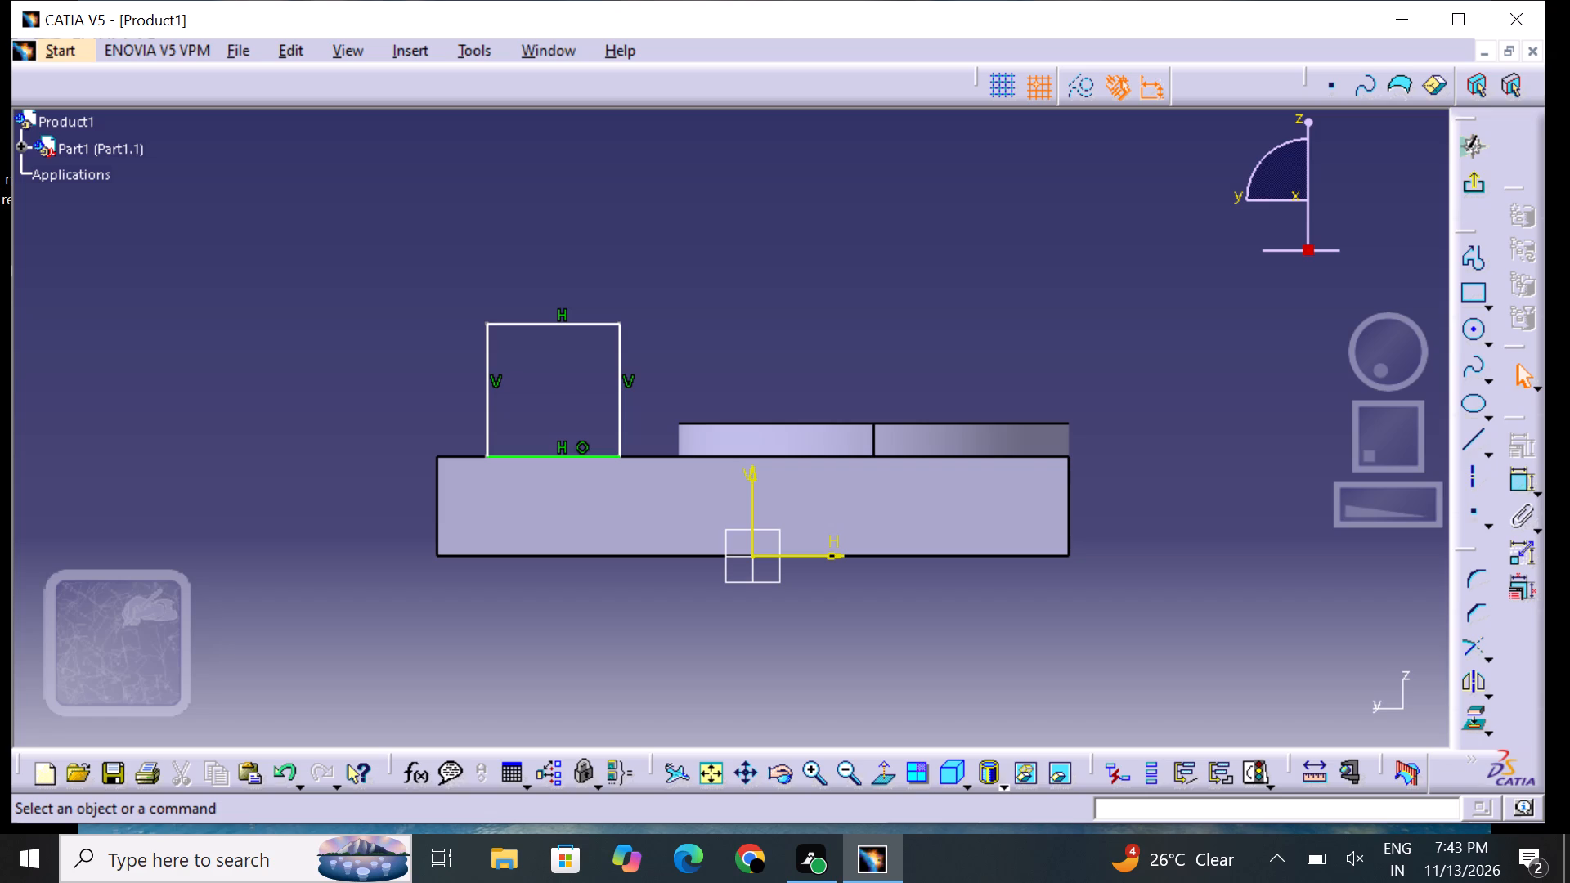
Dimension the rectangle's bottom edge and set its length to 50 mm.
{"action": "left_click", "coordinate": [1524, 486]}
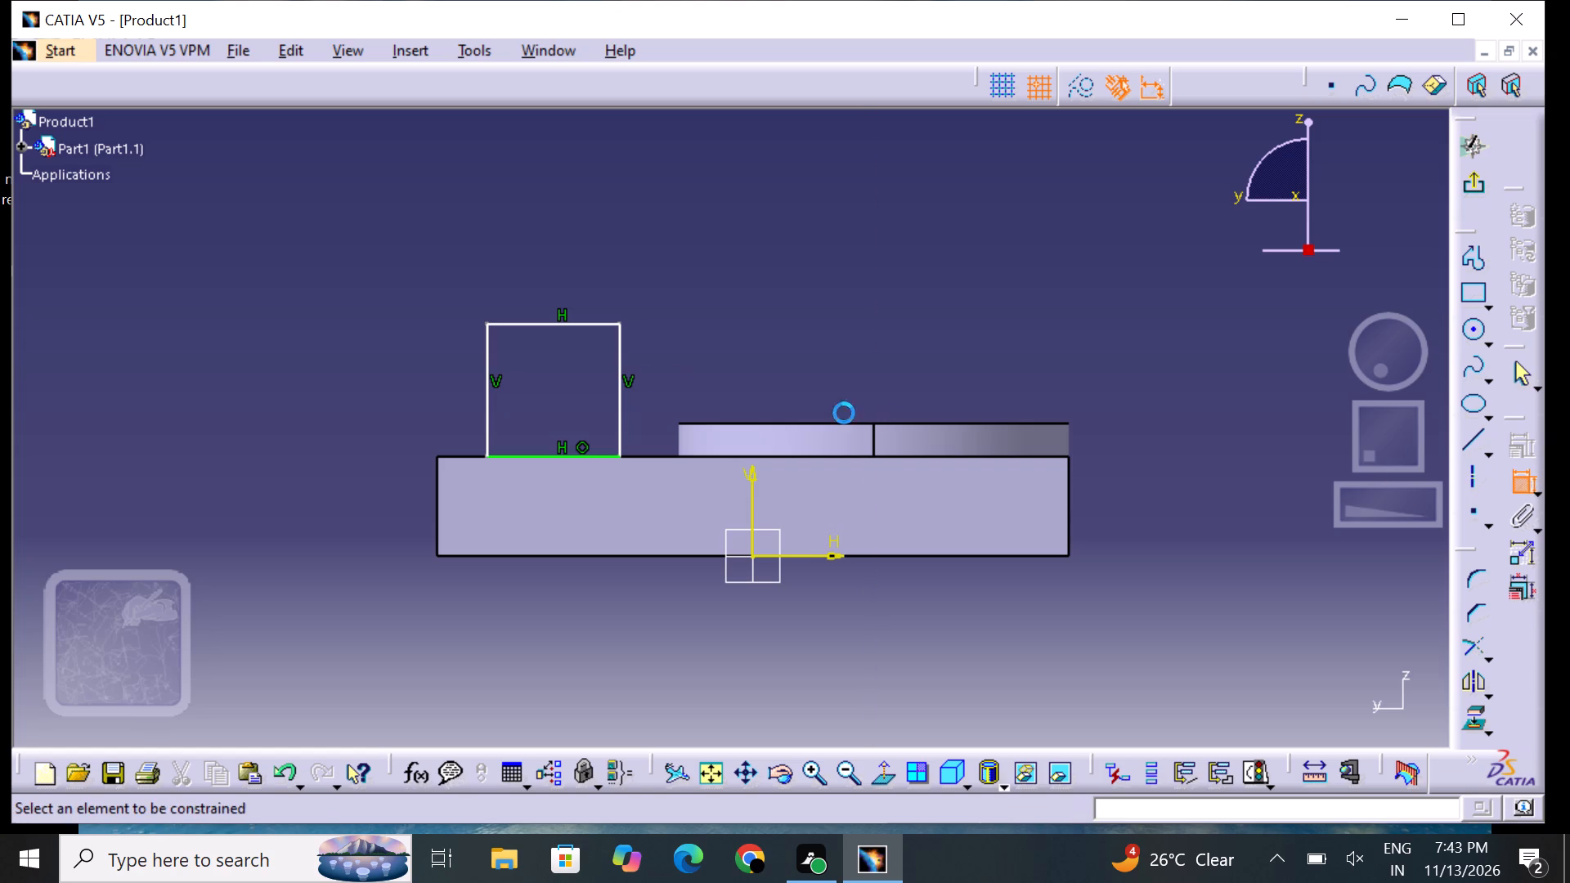
{"action": "left_click", "coordinate": [573, 455]}
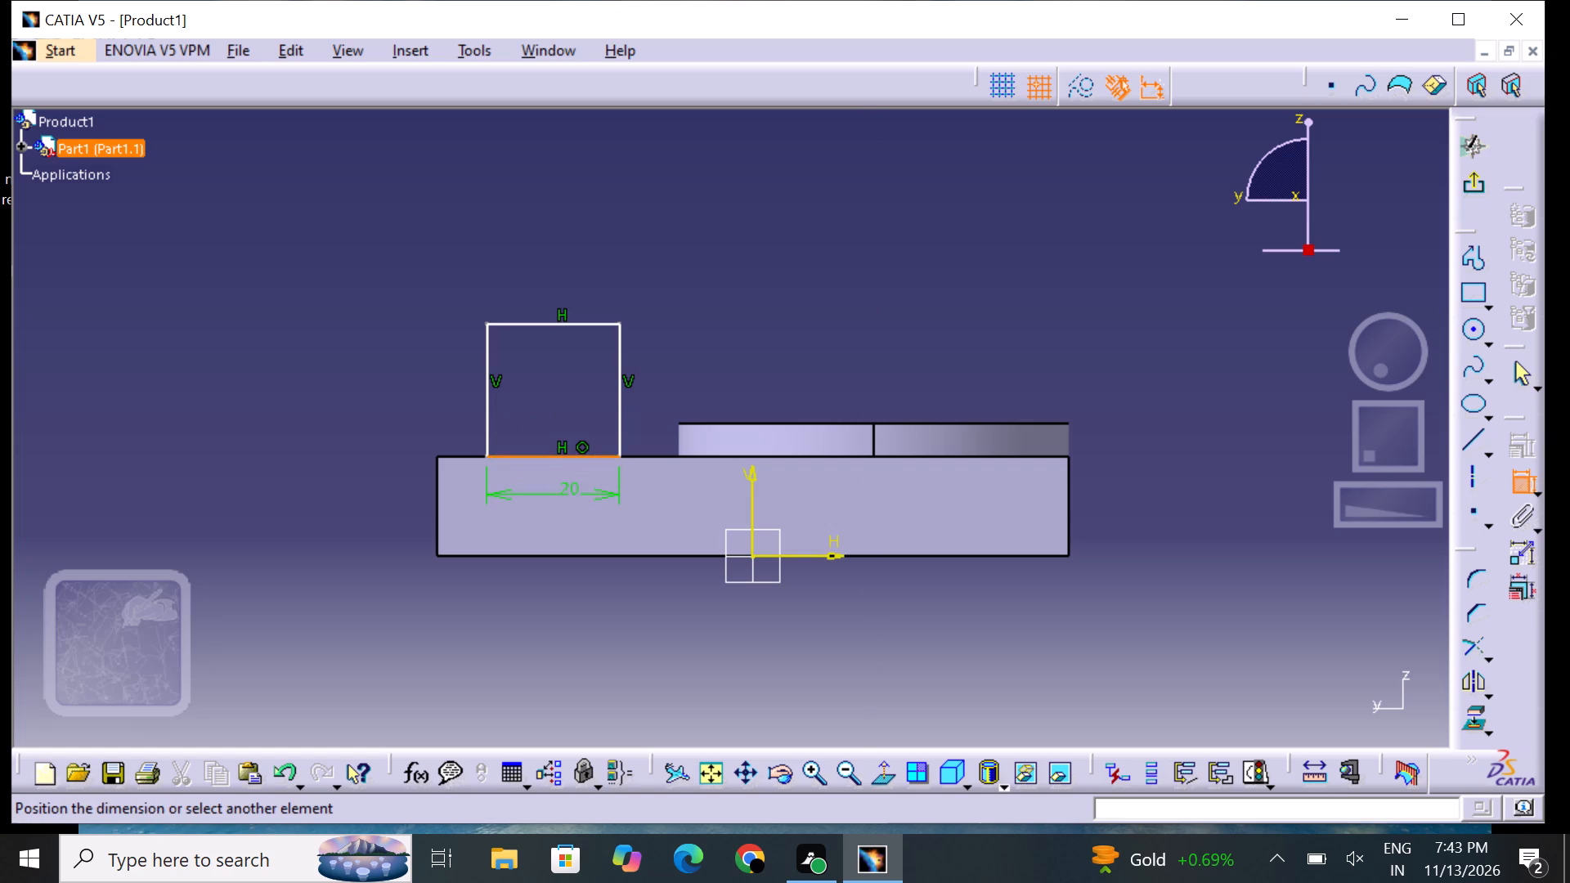
{"action": "left_click", "coordinate": [570, 495]}
{"action": "double_click", "coordinate": [571, 488]}
{"action": "key", "text": "BackSpace"}
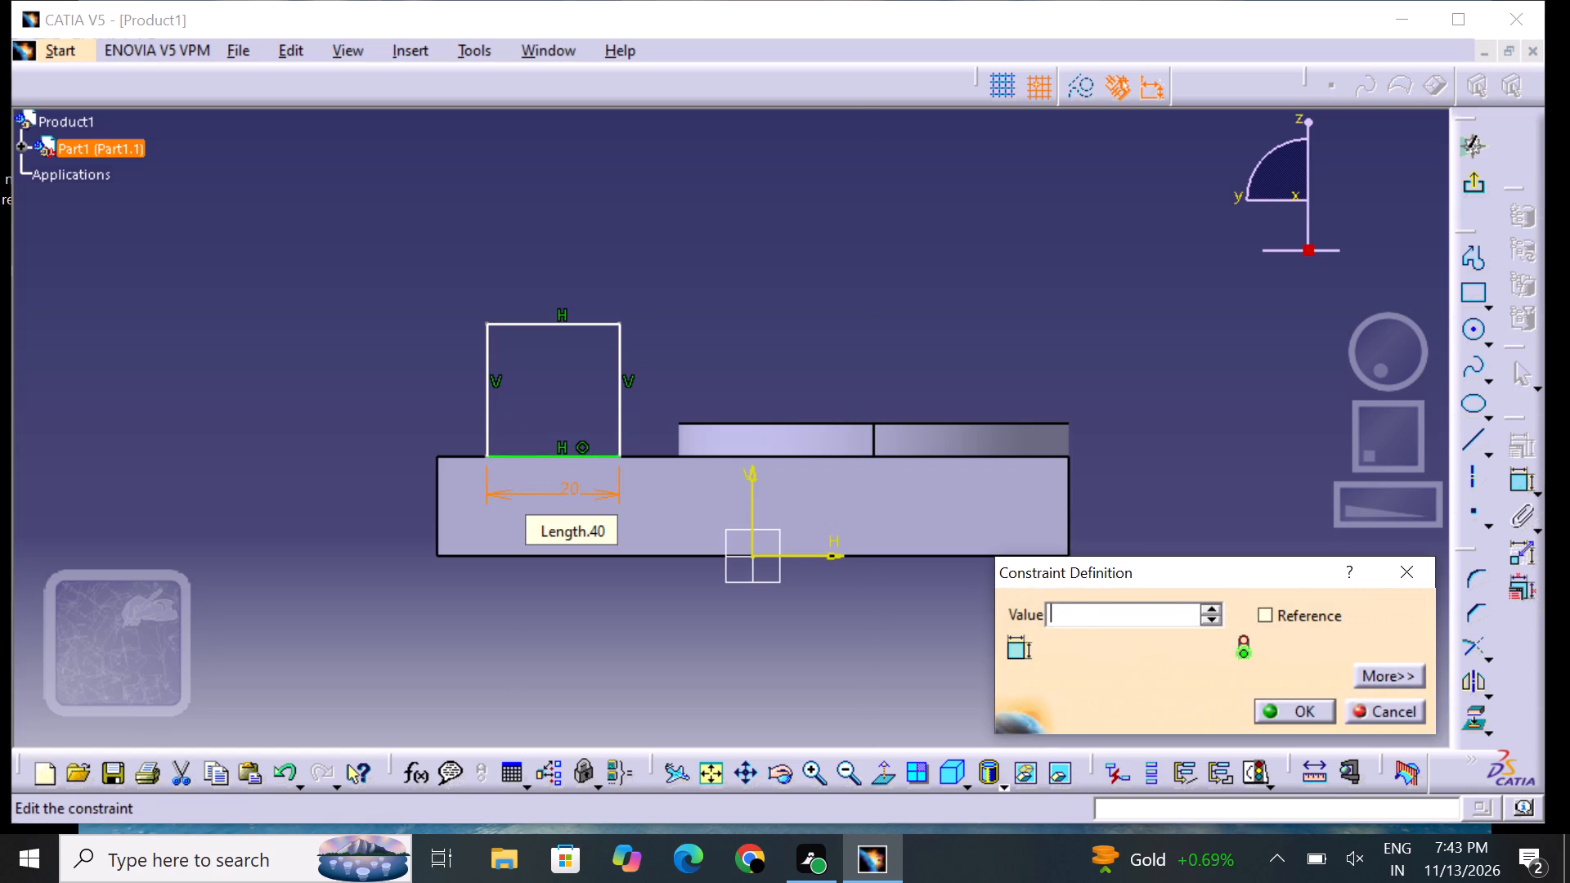
{"action": "type", "text": "50"}
{"action": "key", "text": "Return"}
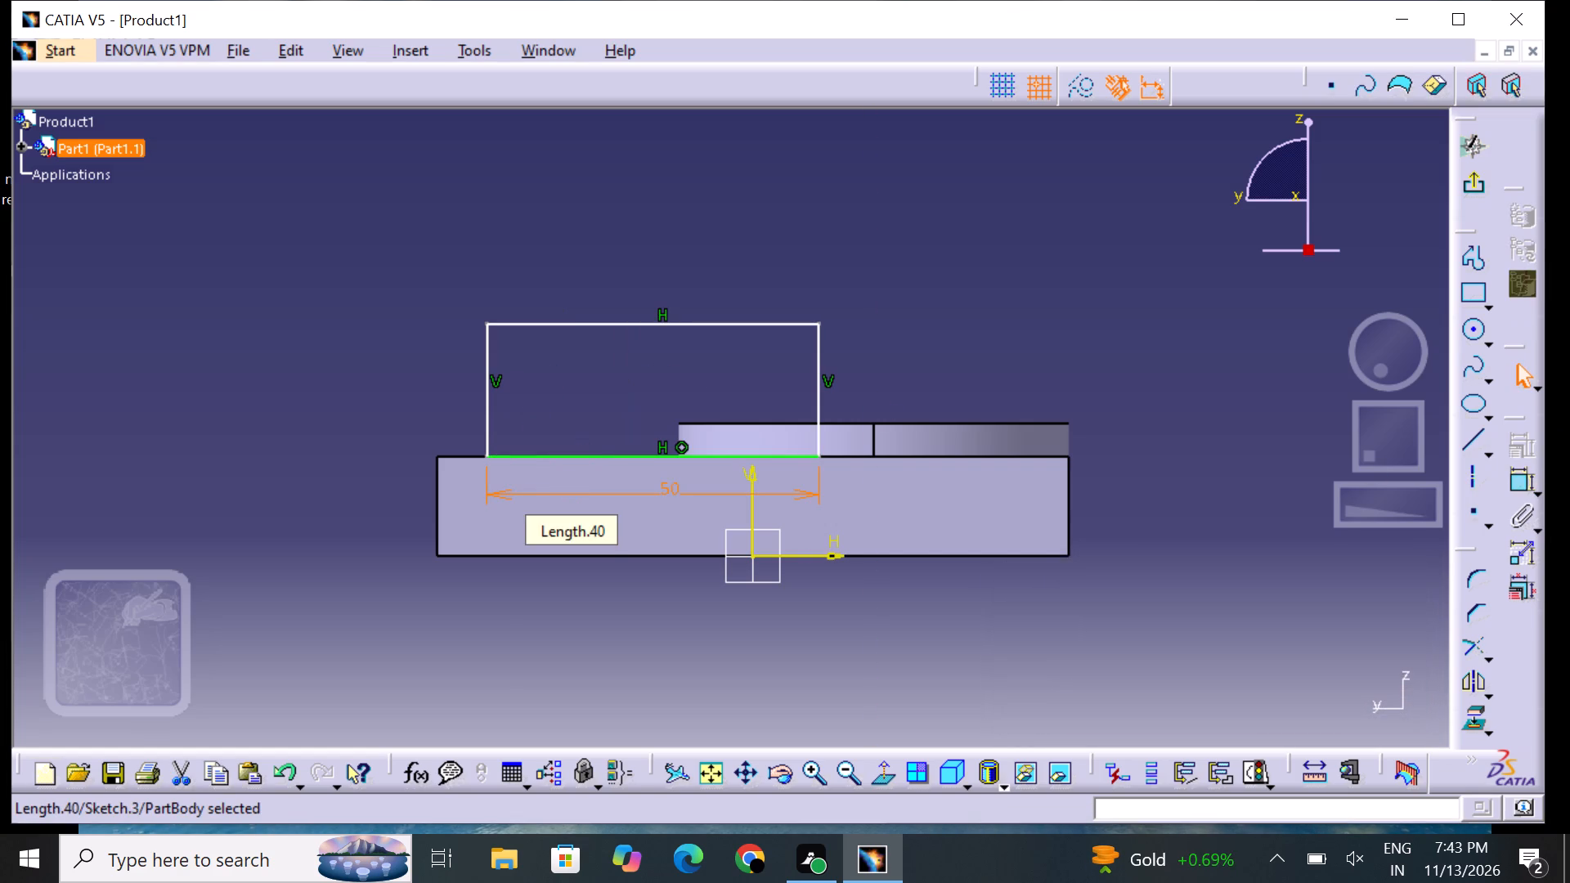
{"action": "left_click", "coordinate": [1151, 649]}
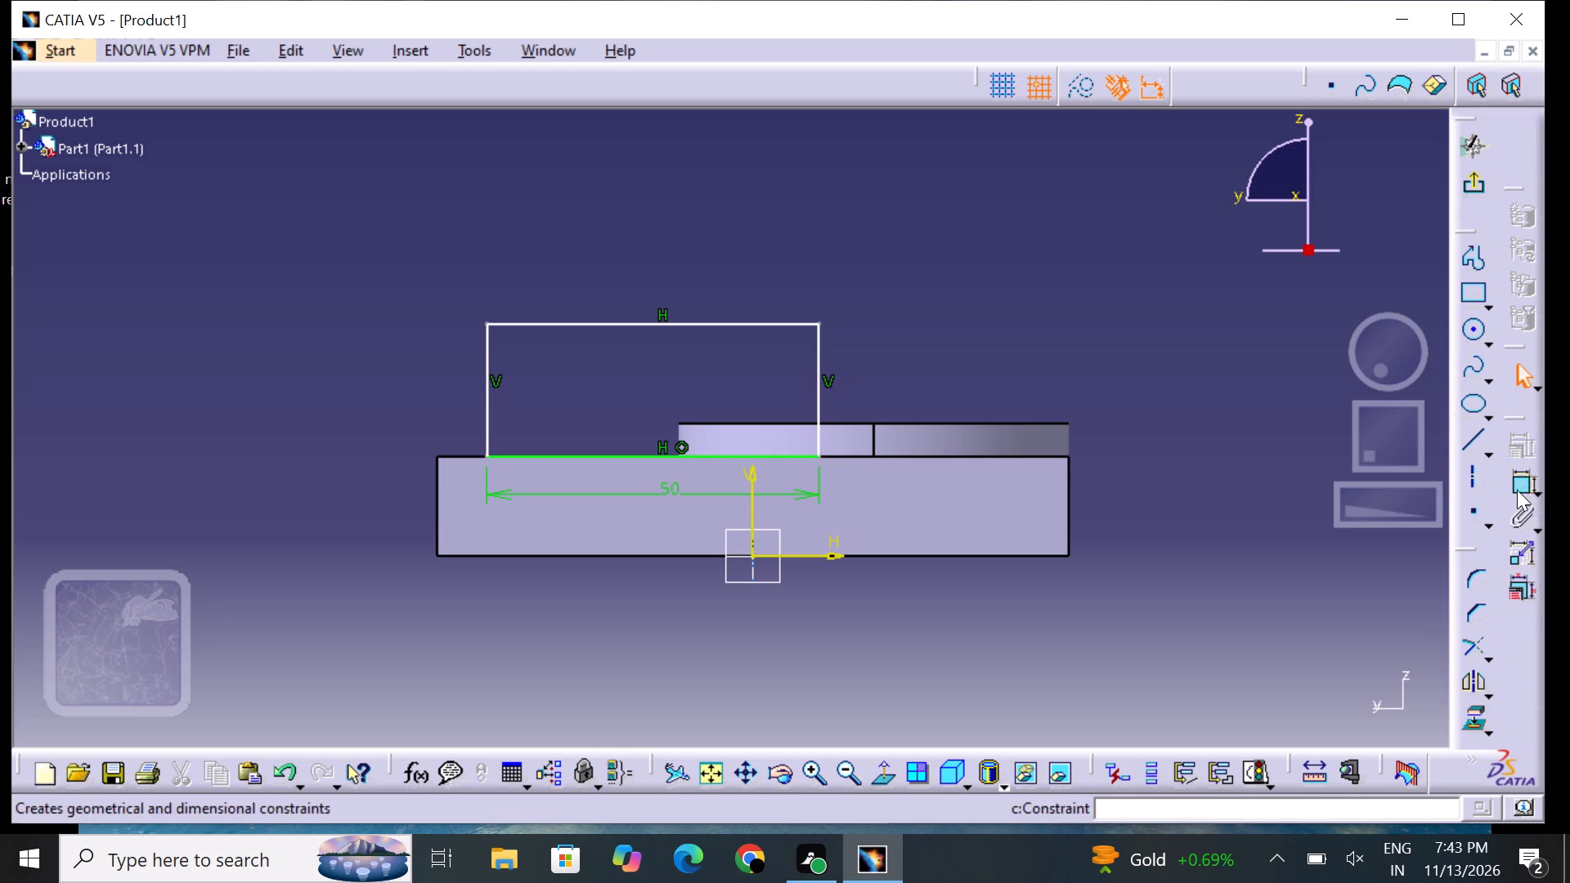
Constrain the rectangle's lower corner away from the ring coincident with the base pad's adjacent top corner.
{"action": "left_click", "coordinate": [1517, 489]}
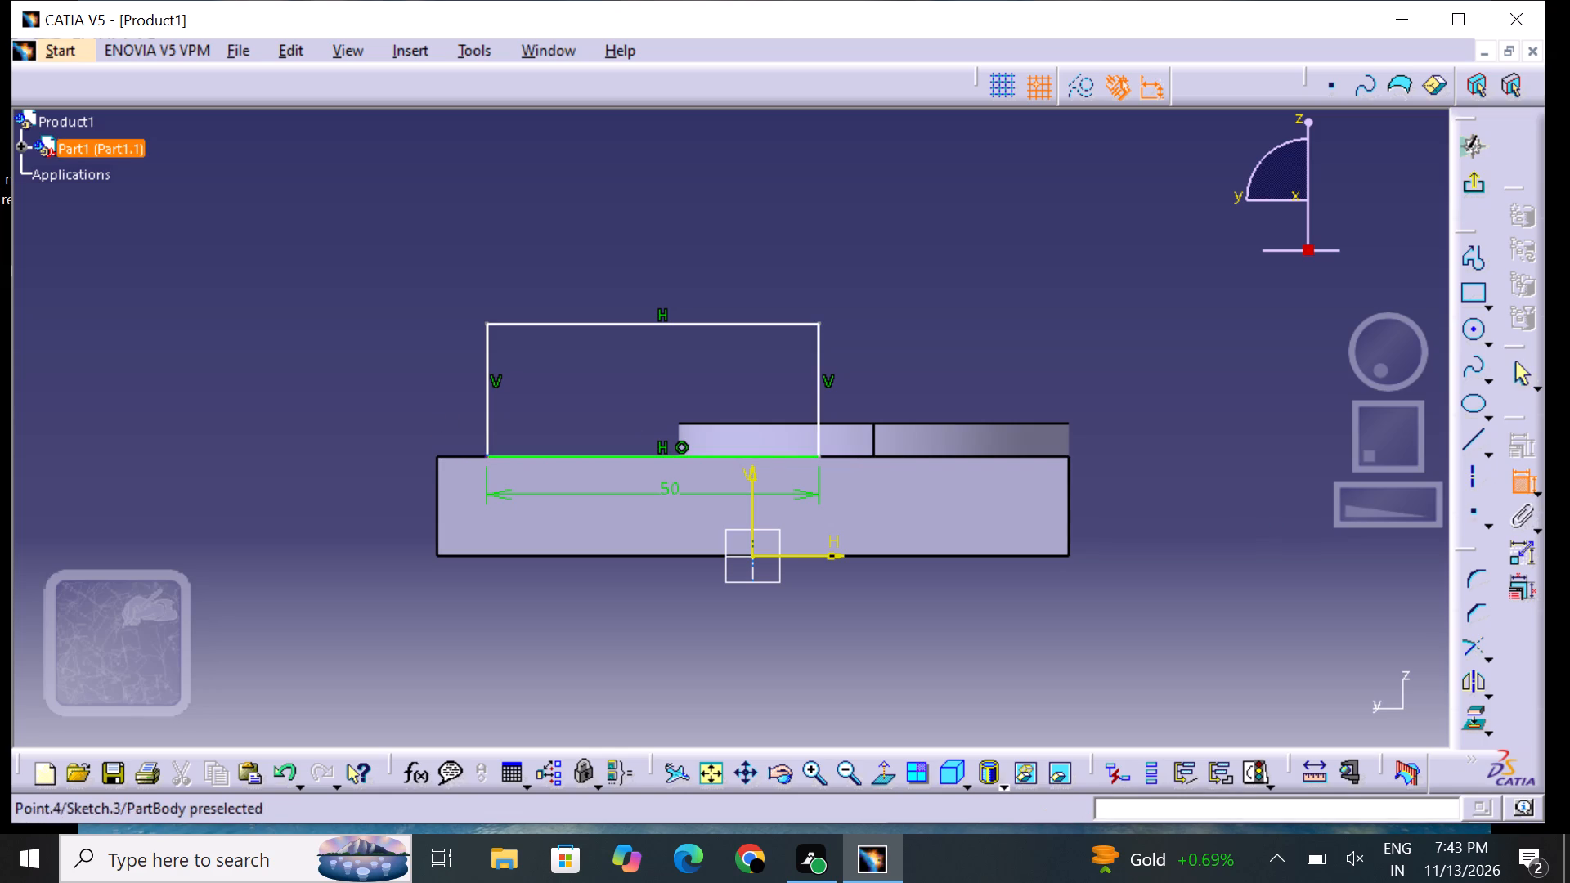
{"action": "left_click", "coordinate": [486, 455]}
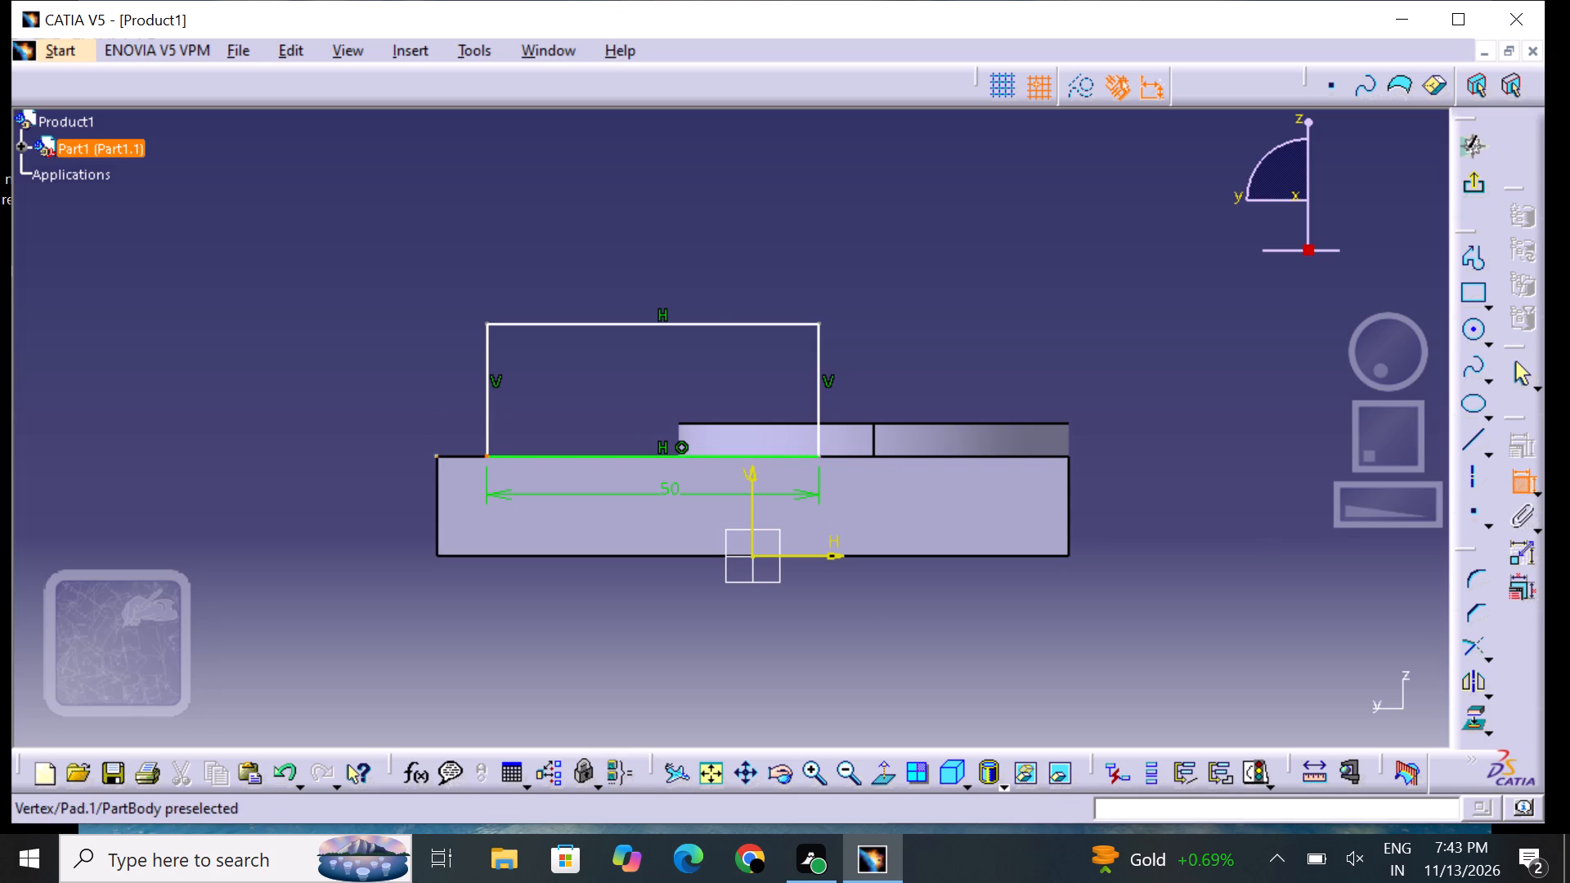
{"action": "left_click", "coordinate": [437, 456]}
{"action": "right_click", "coordinate": [435, 452]}
{"action": "left_click", "coordinate": [496, 354]}
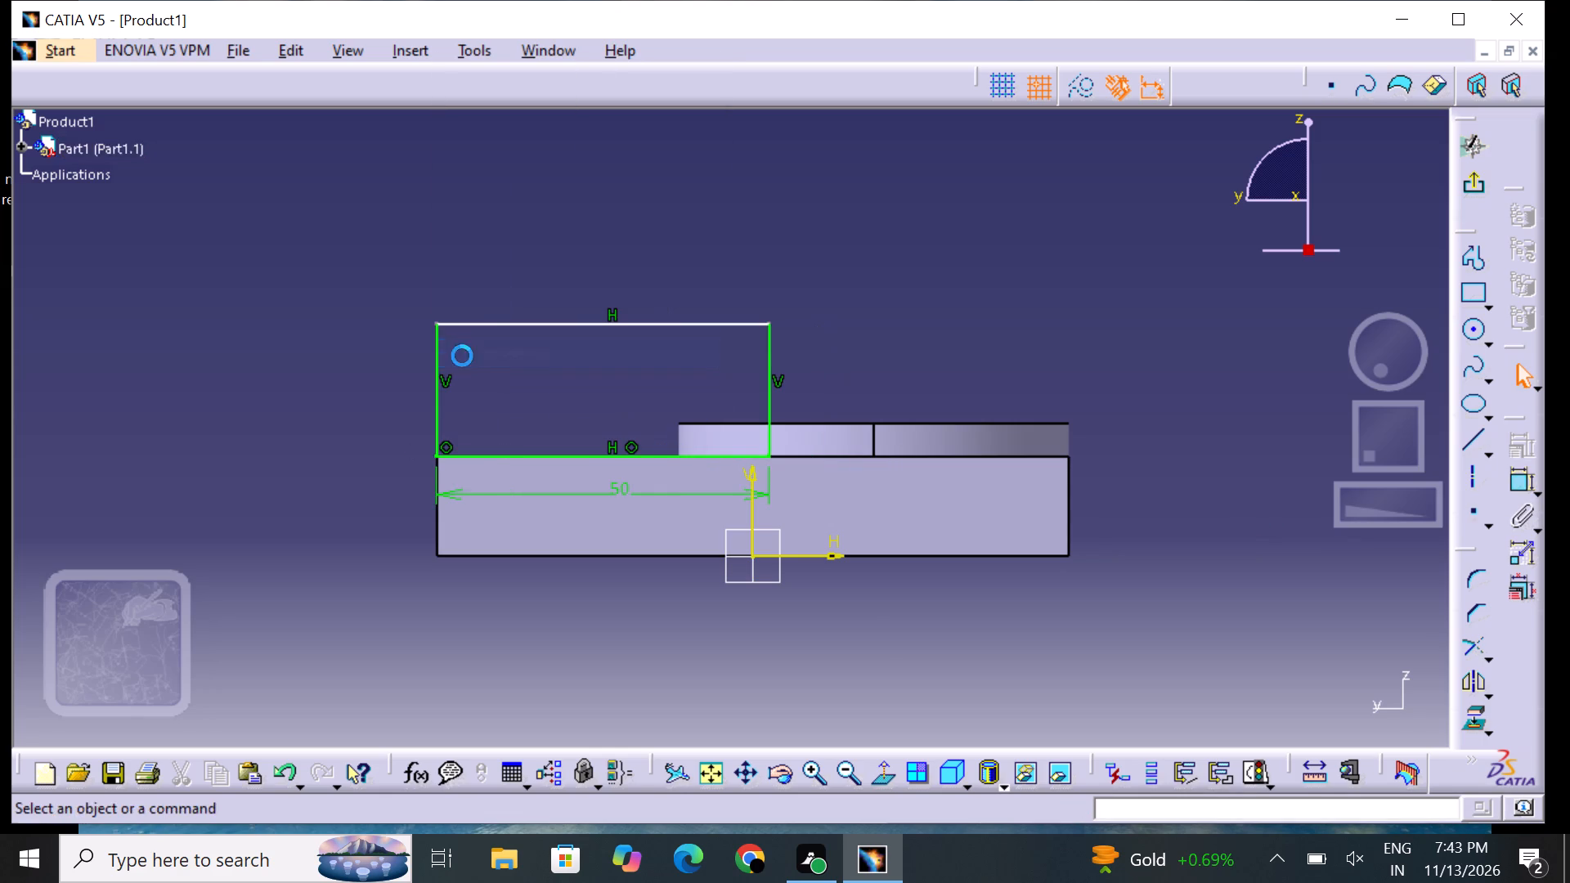
{"action": "left_click", "coordinate": [400, 314]}
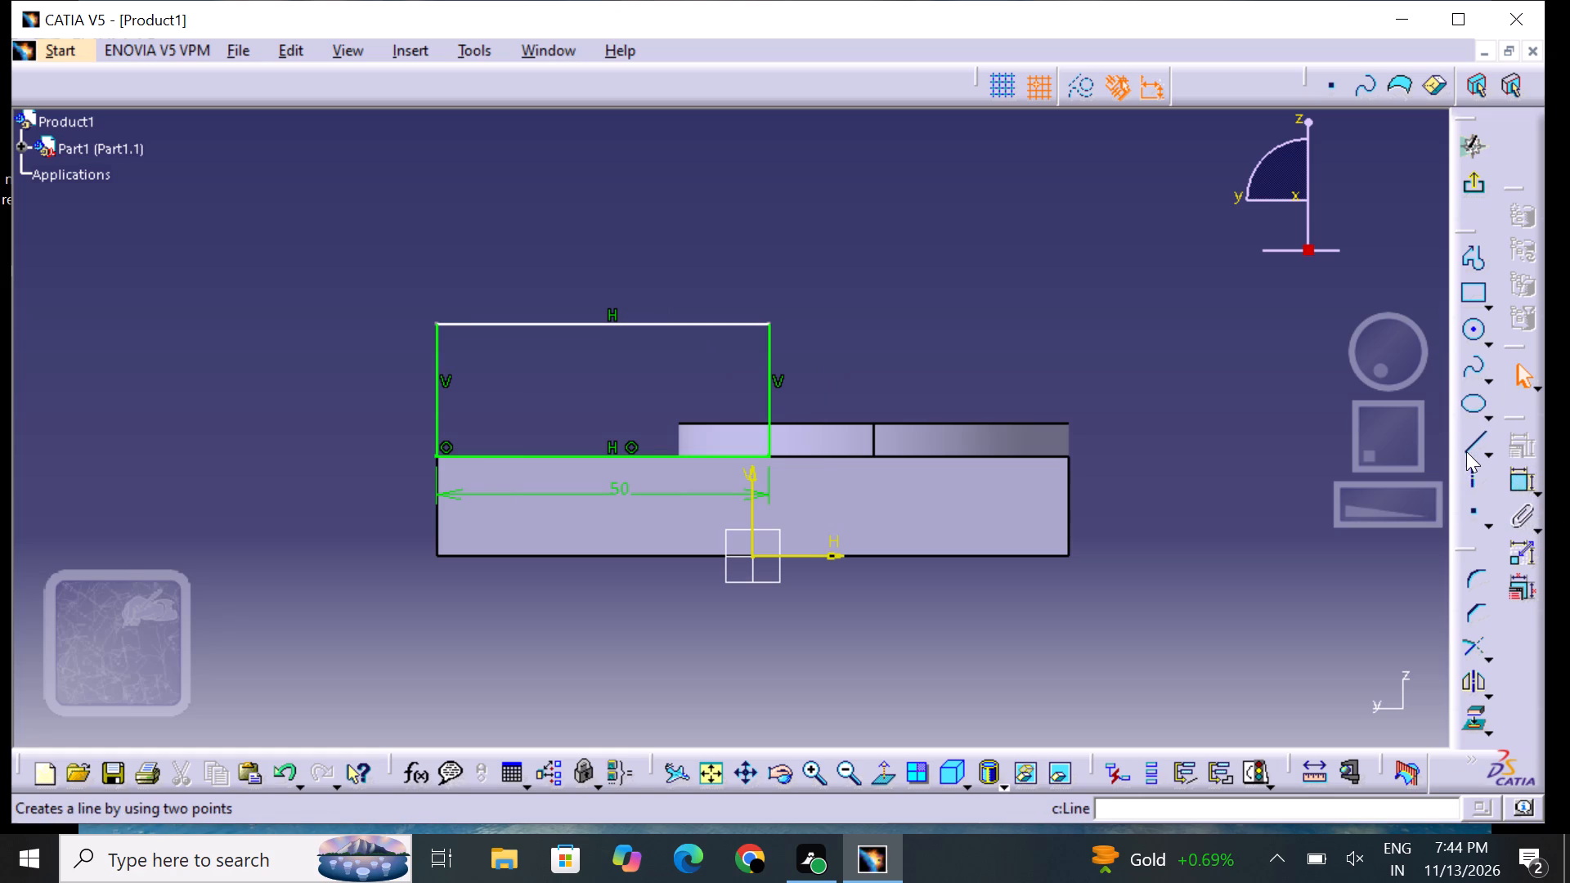
Sketch a vertical axis through the rectangle, about 17.5 mm from its vertical edge at the base pad's corner.
{"action": "left_click", "coordinate": [1465, 473]}
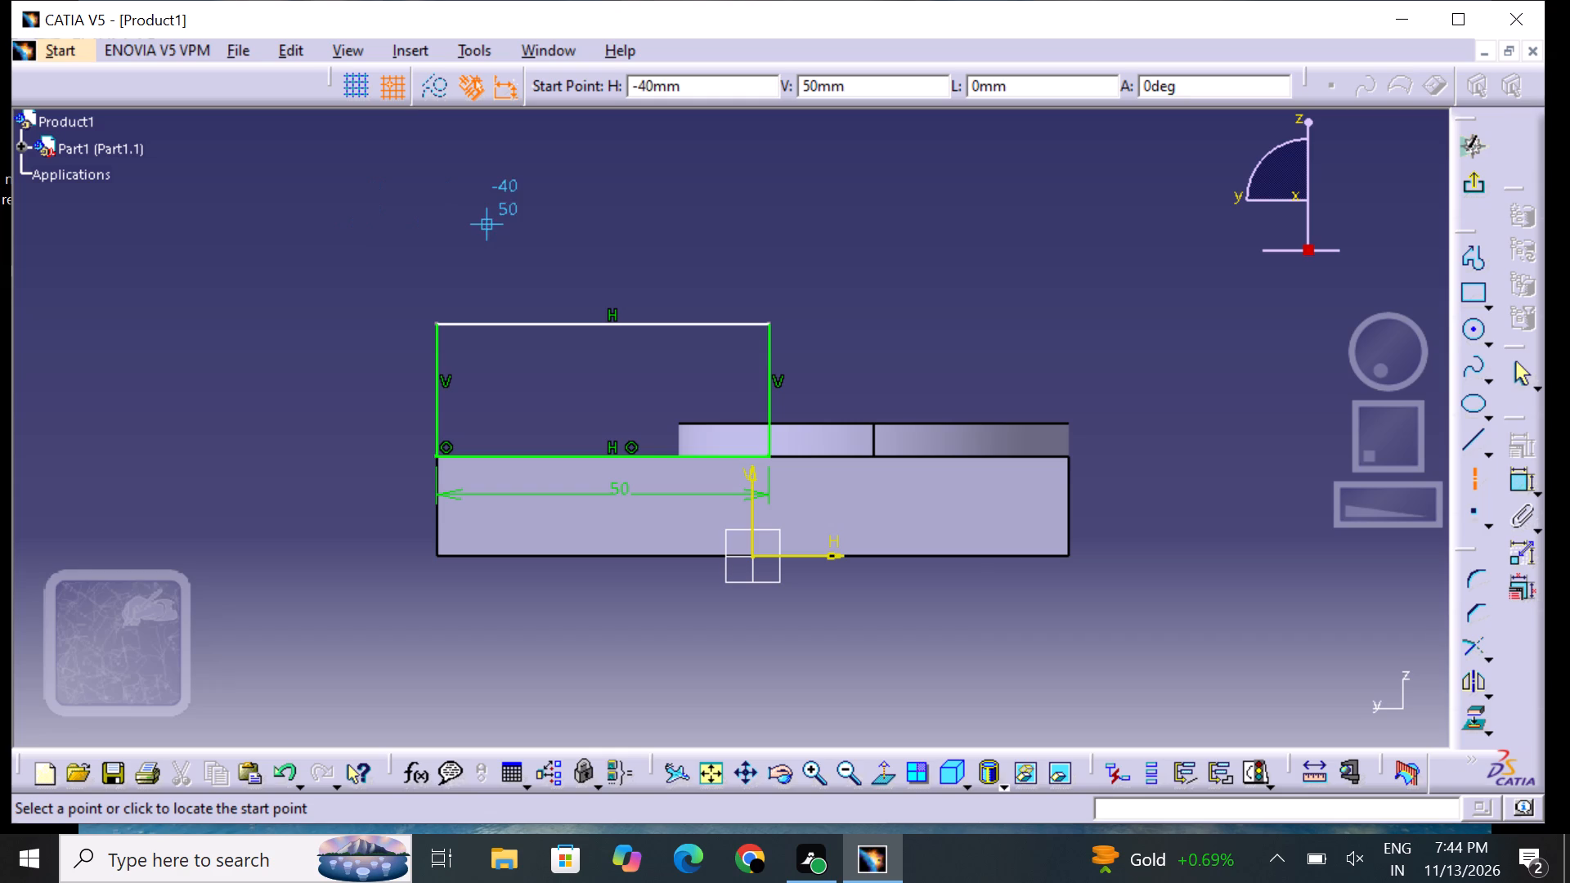
{"action": "left_click", "coordinate": [524, 231]}
{"action": "left_click", "coordinate": [536, 500]}
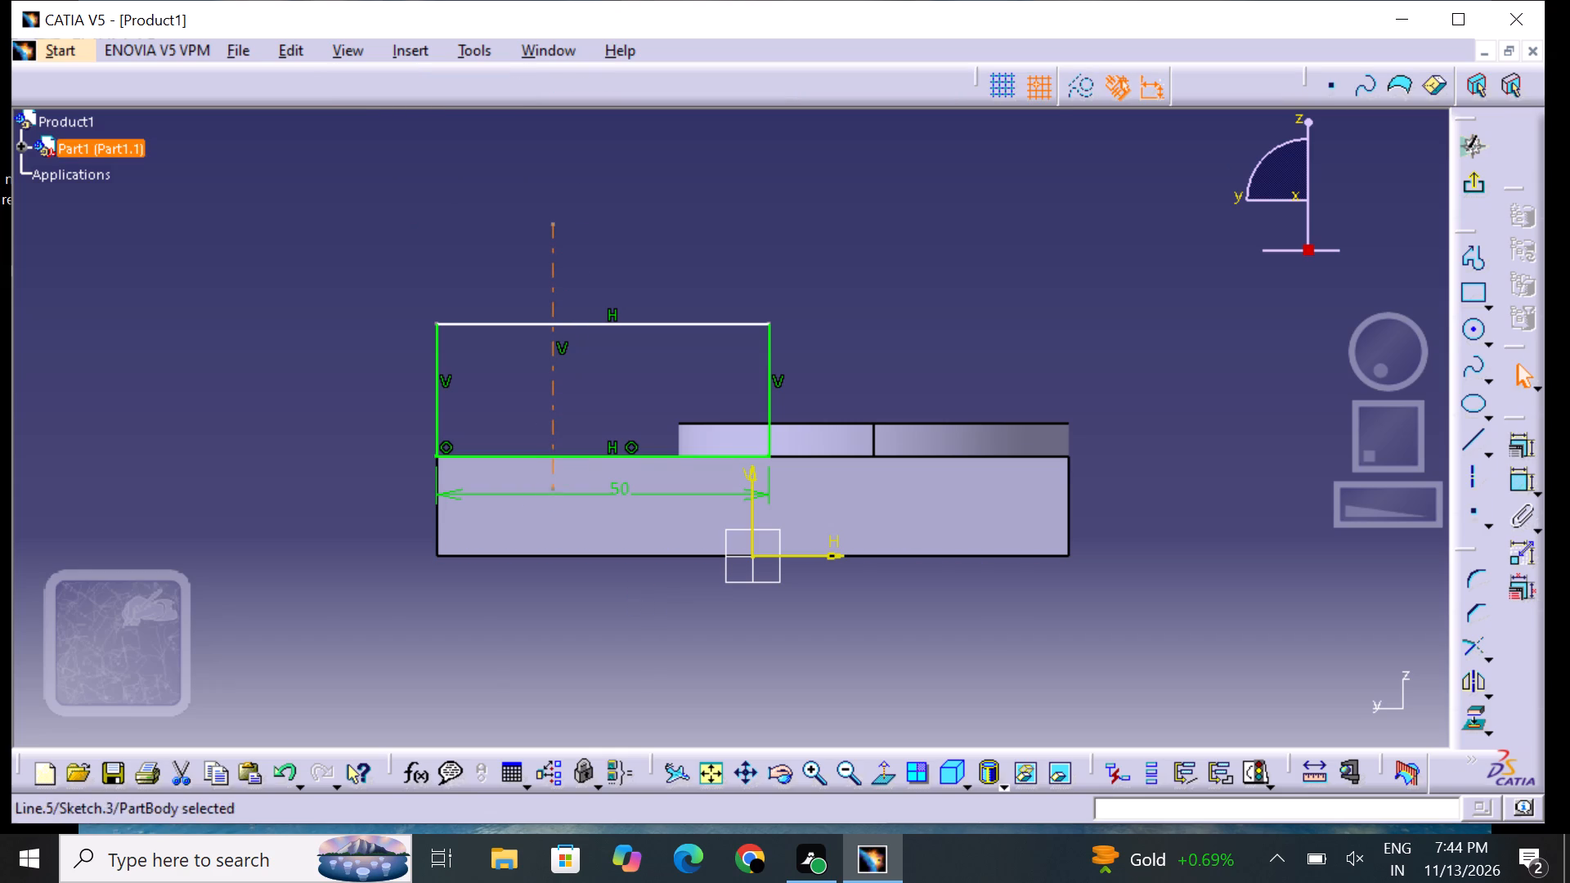
{"action": "left_click", "coordinate": [659, 609]}
Dimension the vertical axis from the rectangle's edge at the base pad's corner and set the offset to 25 mm.
{"action": "left_click", "coordinate": [1518, 478]}
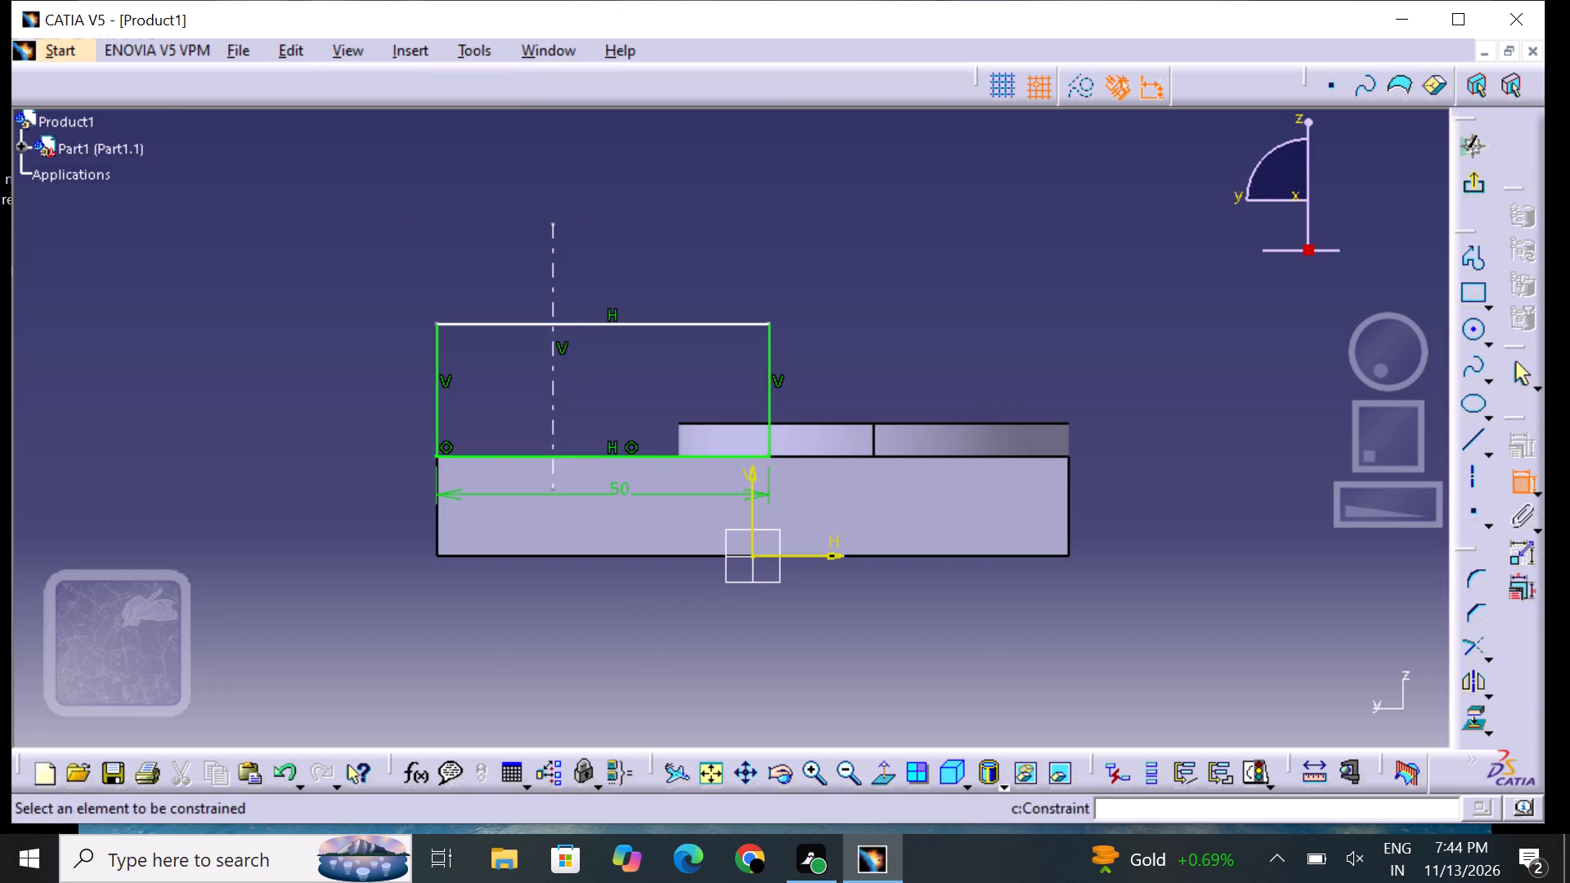
{"action": "left_click", "coordinate": [436, 457]}
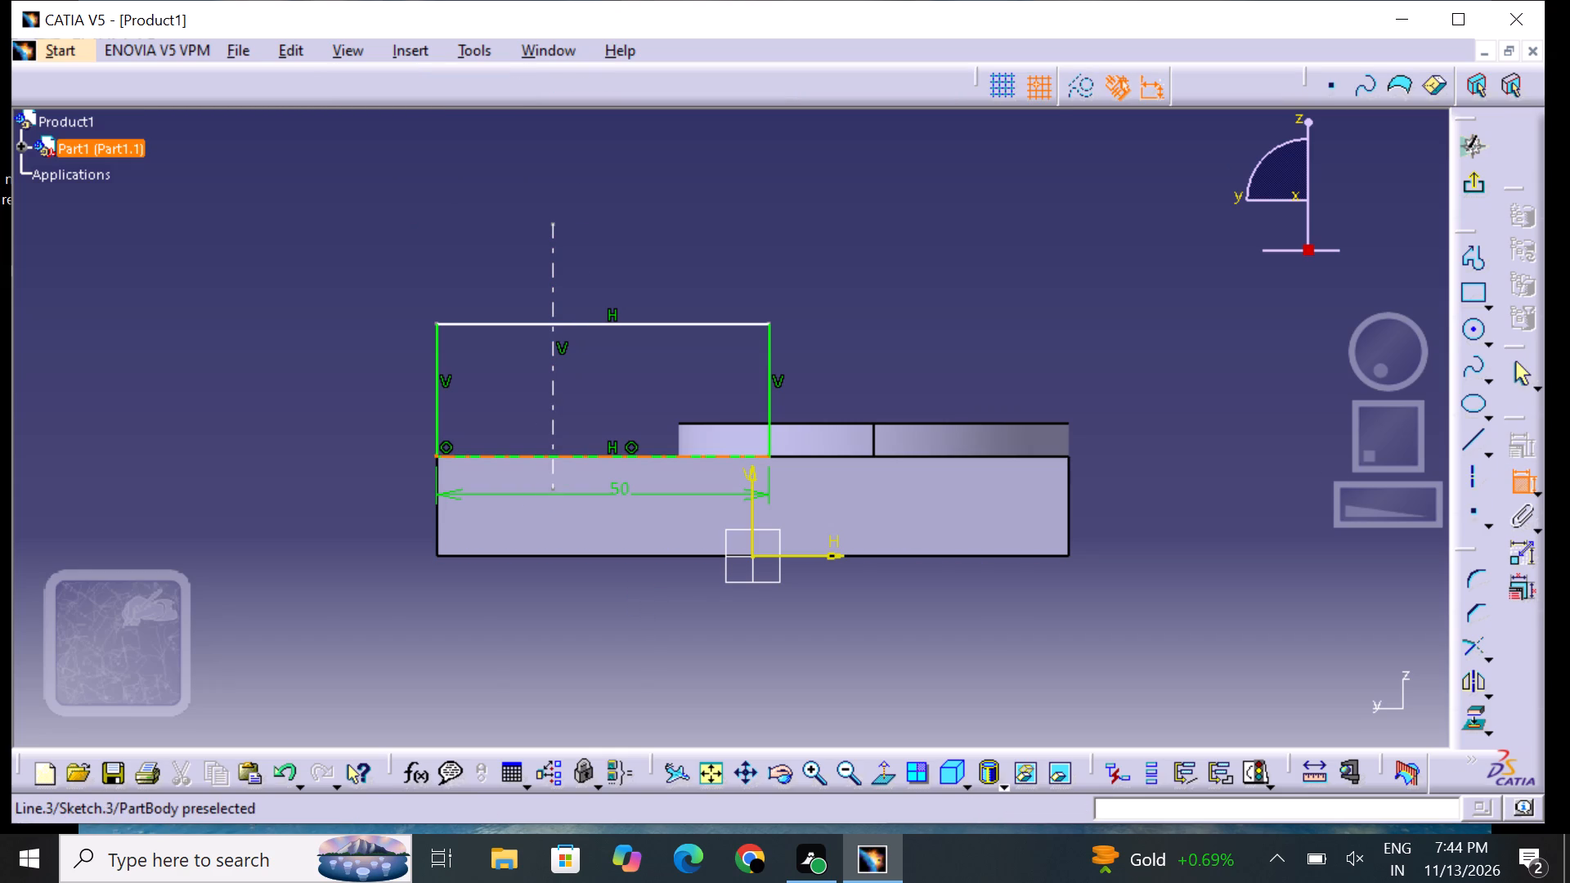
{"action": "left_click", "coordinate": [552, 446]}
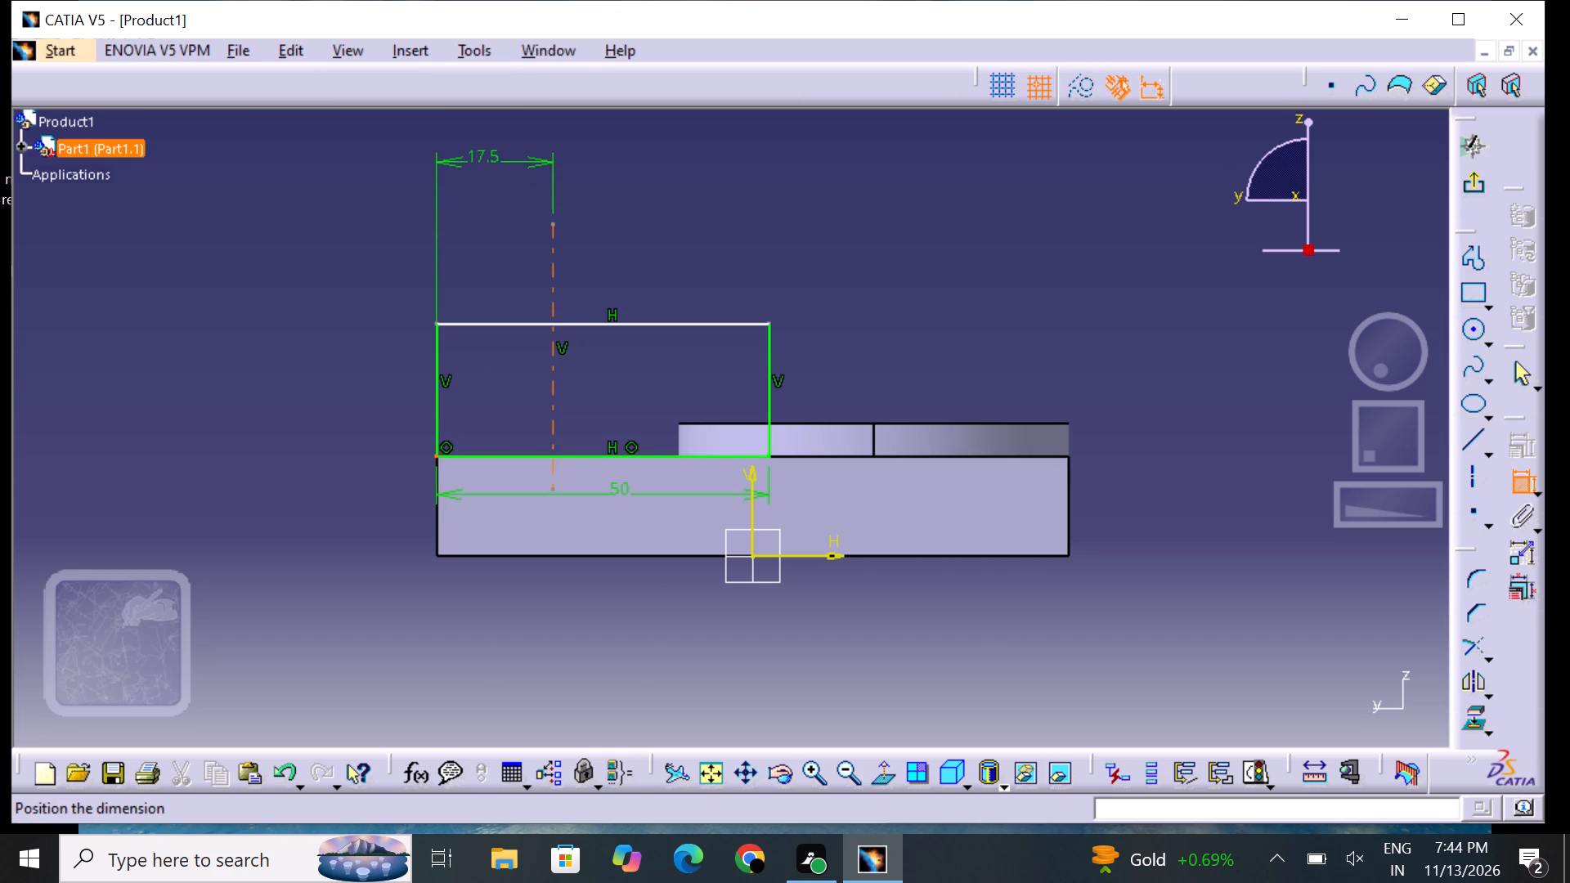
{"action": "left_click", "coordinate": [496, 150]}
{"action": "double_click", "coordinate": [498, 147]}
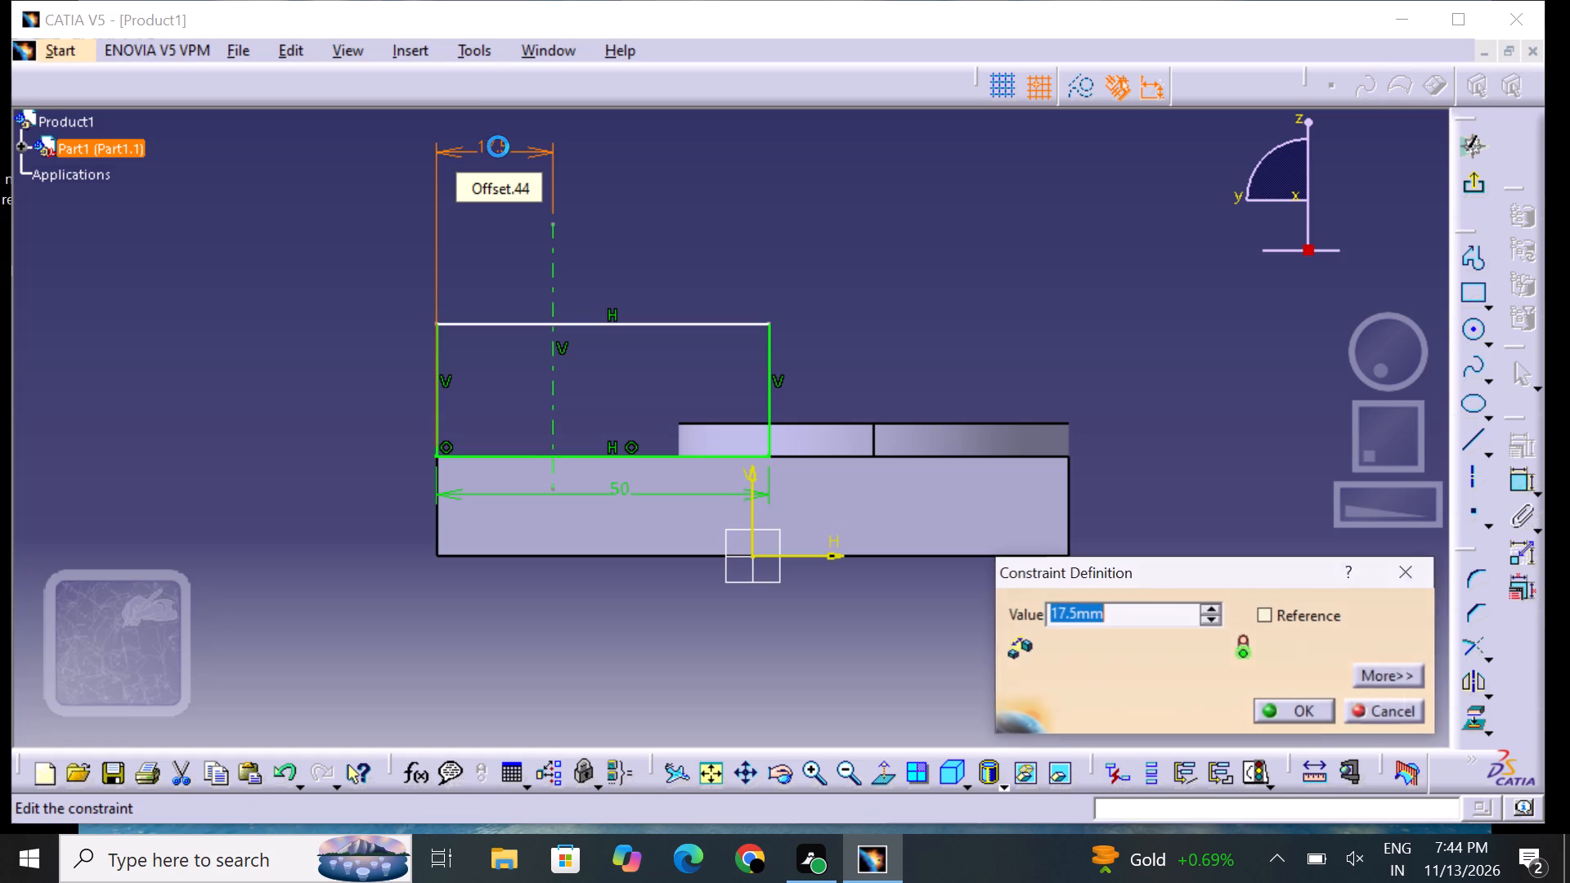
{"action": "key", "text": "BackSpace"}
{"action": "type", "text": "25"}
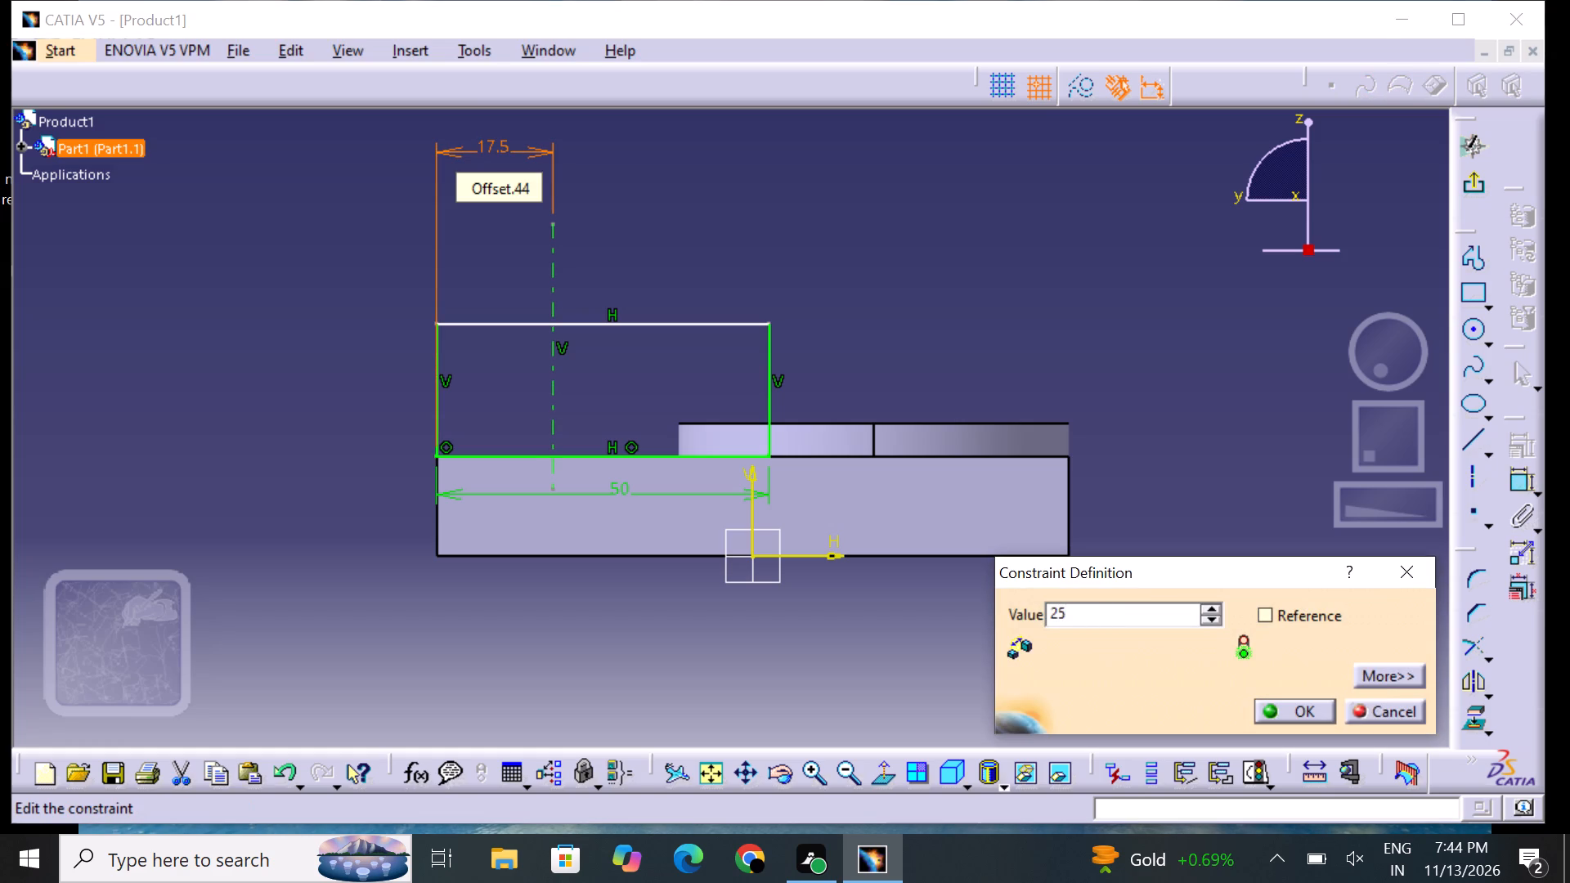
{"action": "key", "text": "Return"}
{"action": "left_click", "coordinate": [1026, 227]}
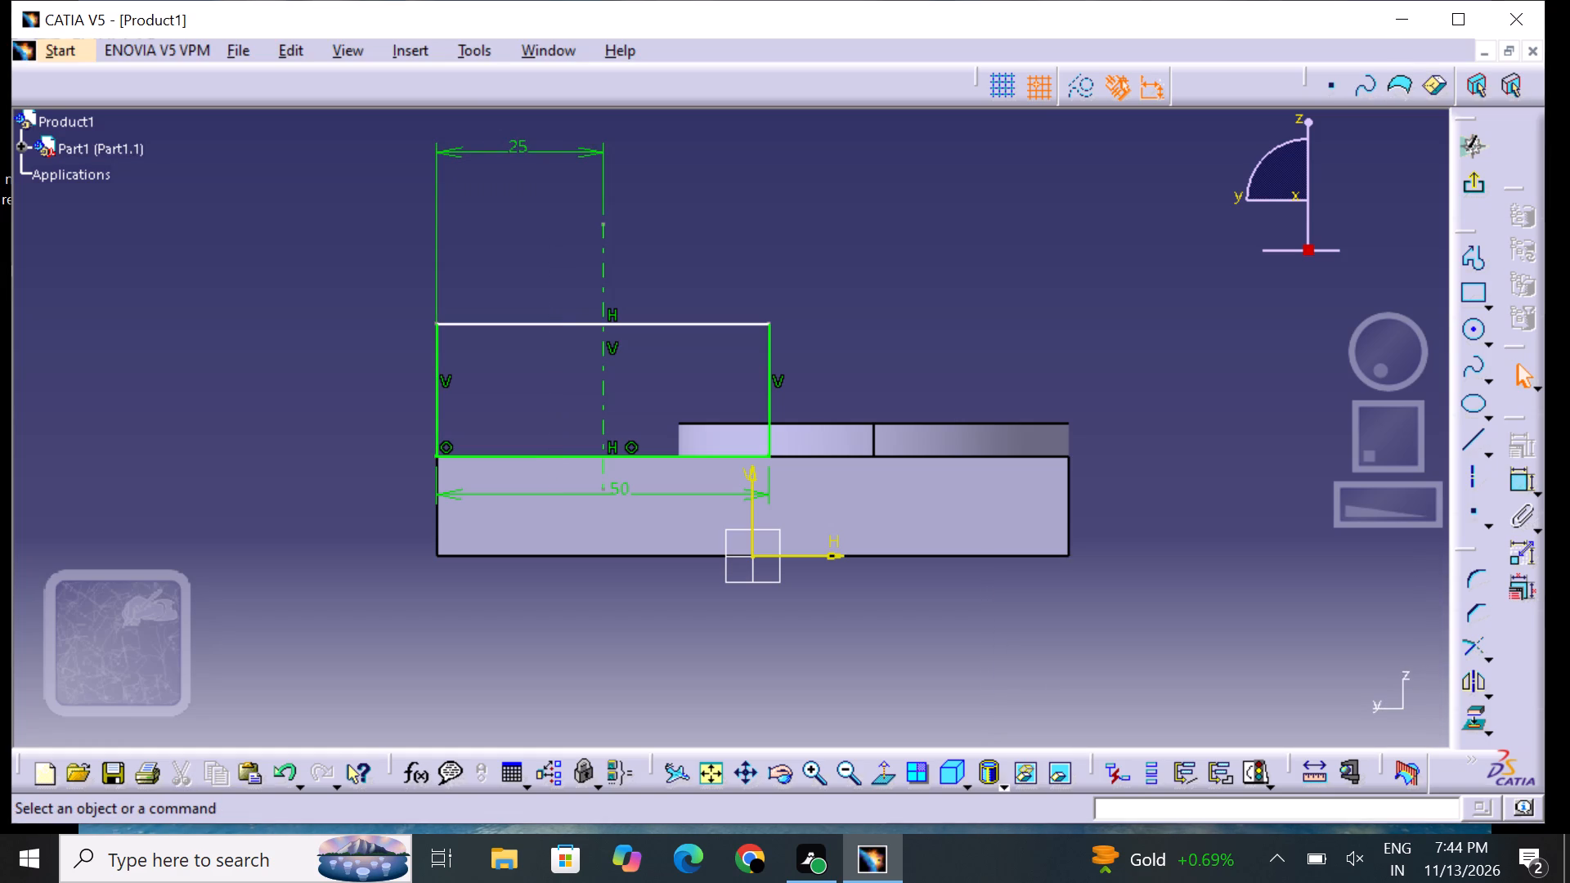
{"action": "left_click", "coordinate": [940, 277]}
Dimension the rectangle's vertical edge at the base pad's corner and set its height to 50 mm.
{"action": "left_click_drag", "start_coordinate": [1527, 482], "coordinate": [1503, 490]}
{"action": "left_click", "coordinate": [435, 394]}
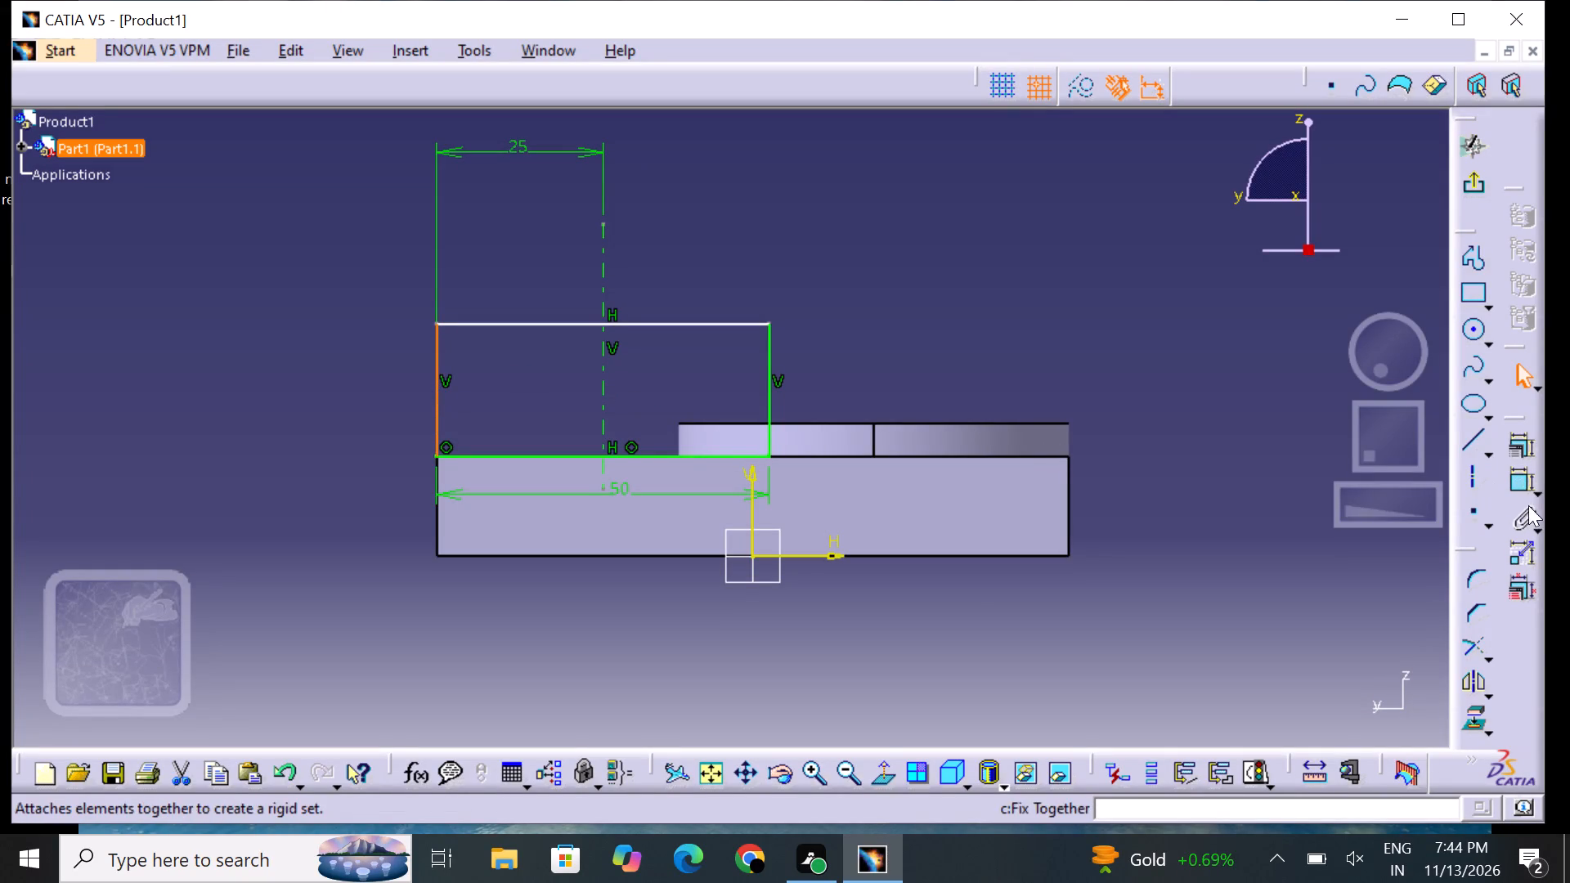
{"action": "left_click", "coordinate": [1518, 486]}
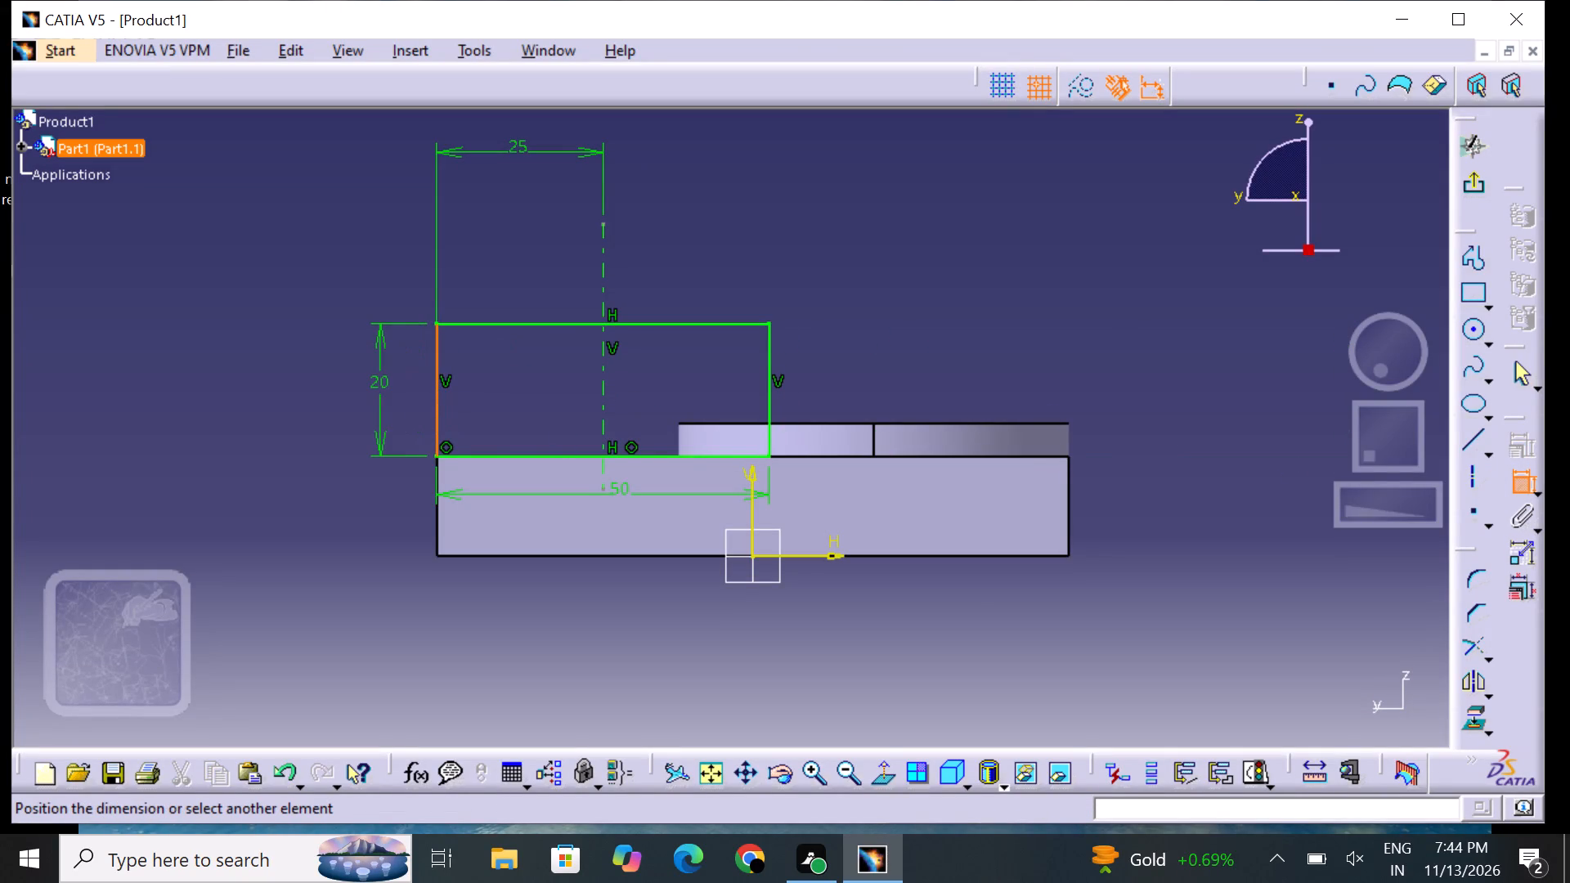
{"action": "left_click", "coordinate": [379, 392]}
{"action": "double_click", "coordinate": [378, 383]}
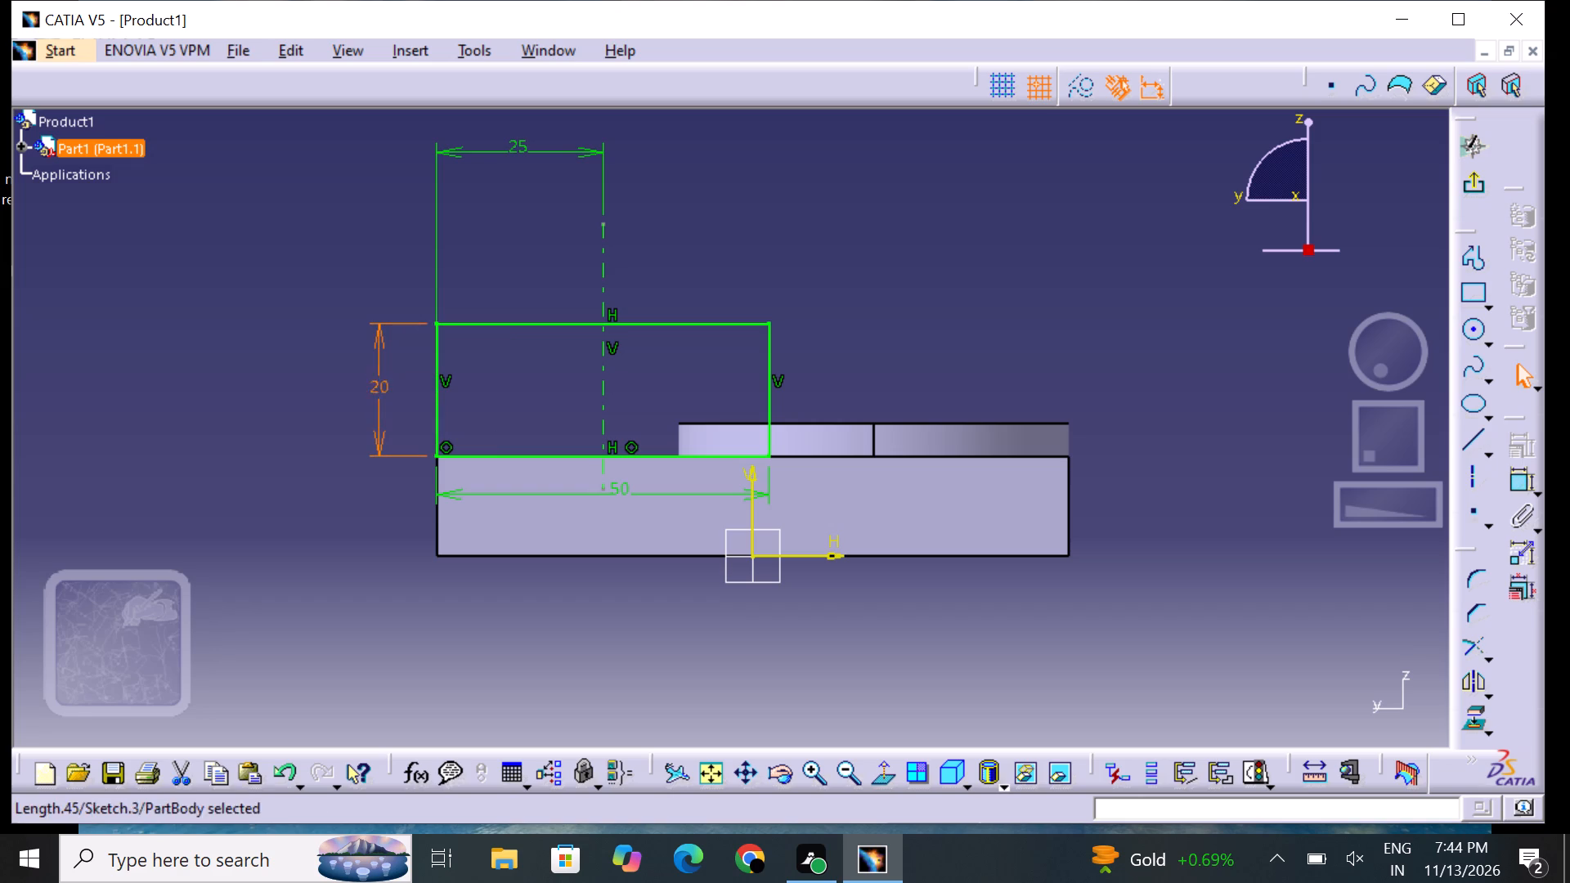
{"action": "key", "text": "BackSpace"}
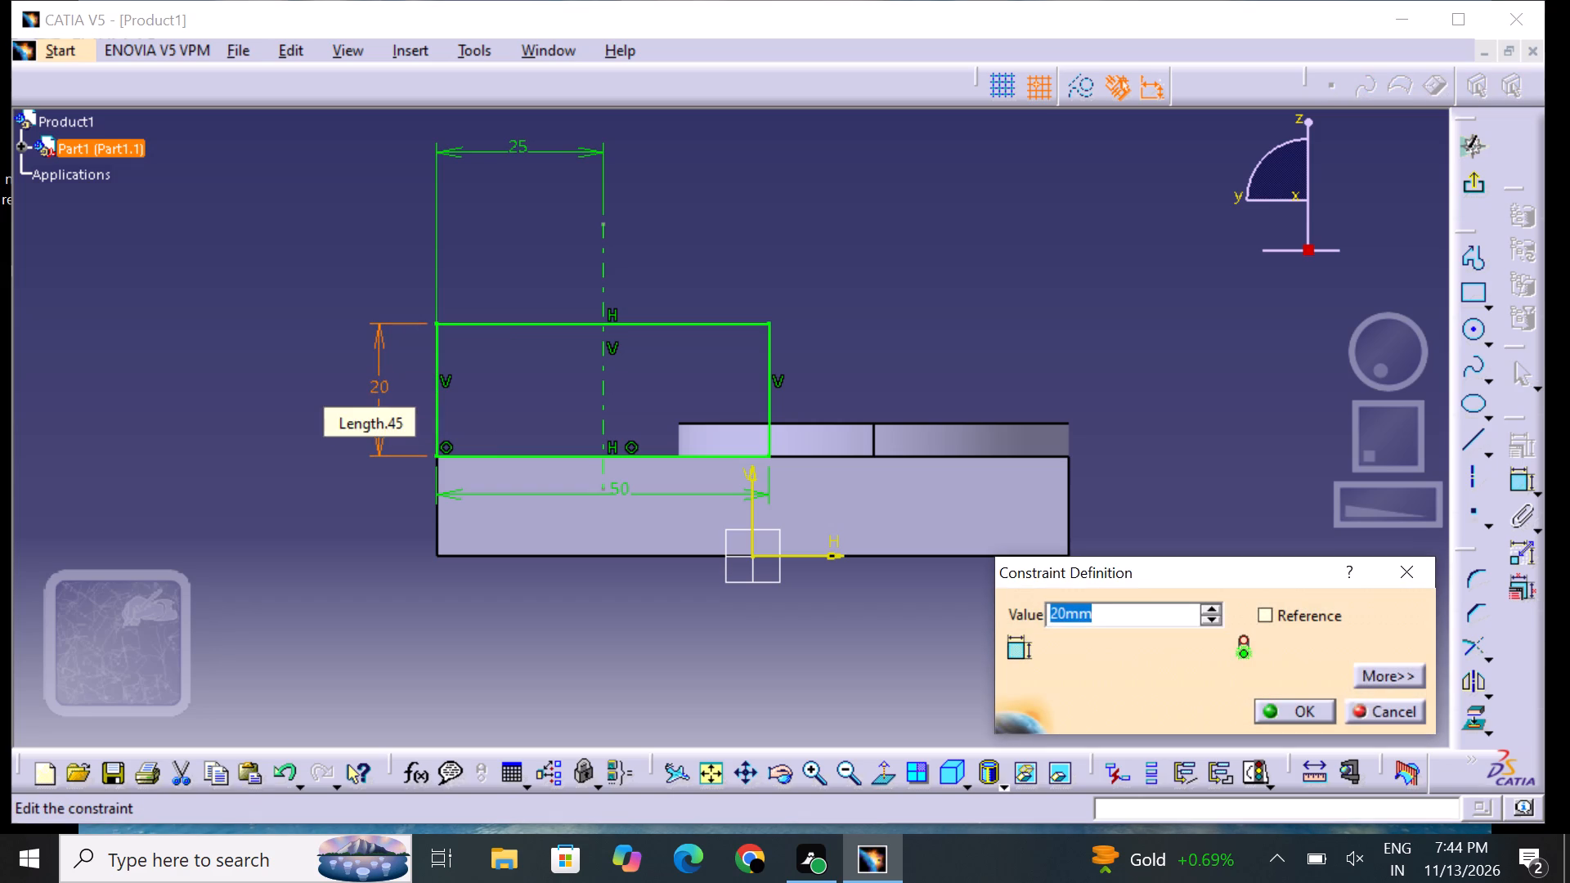
{"action": "type", "text": "50"}
{"action": "key", "text": "Return"}
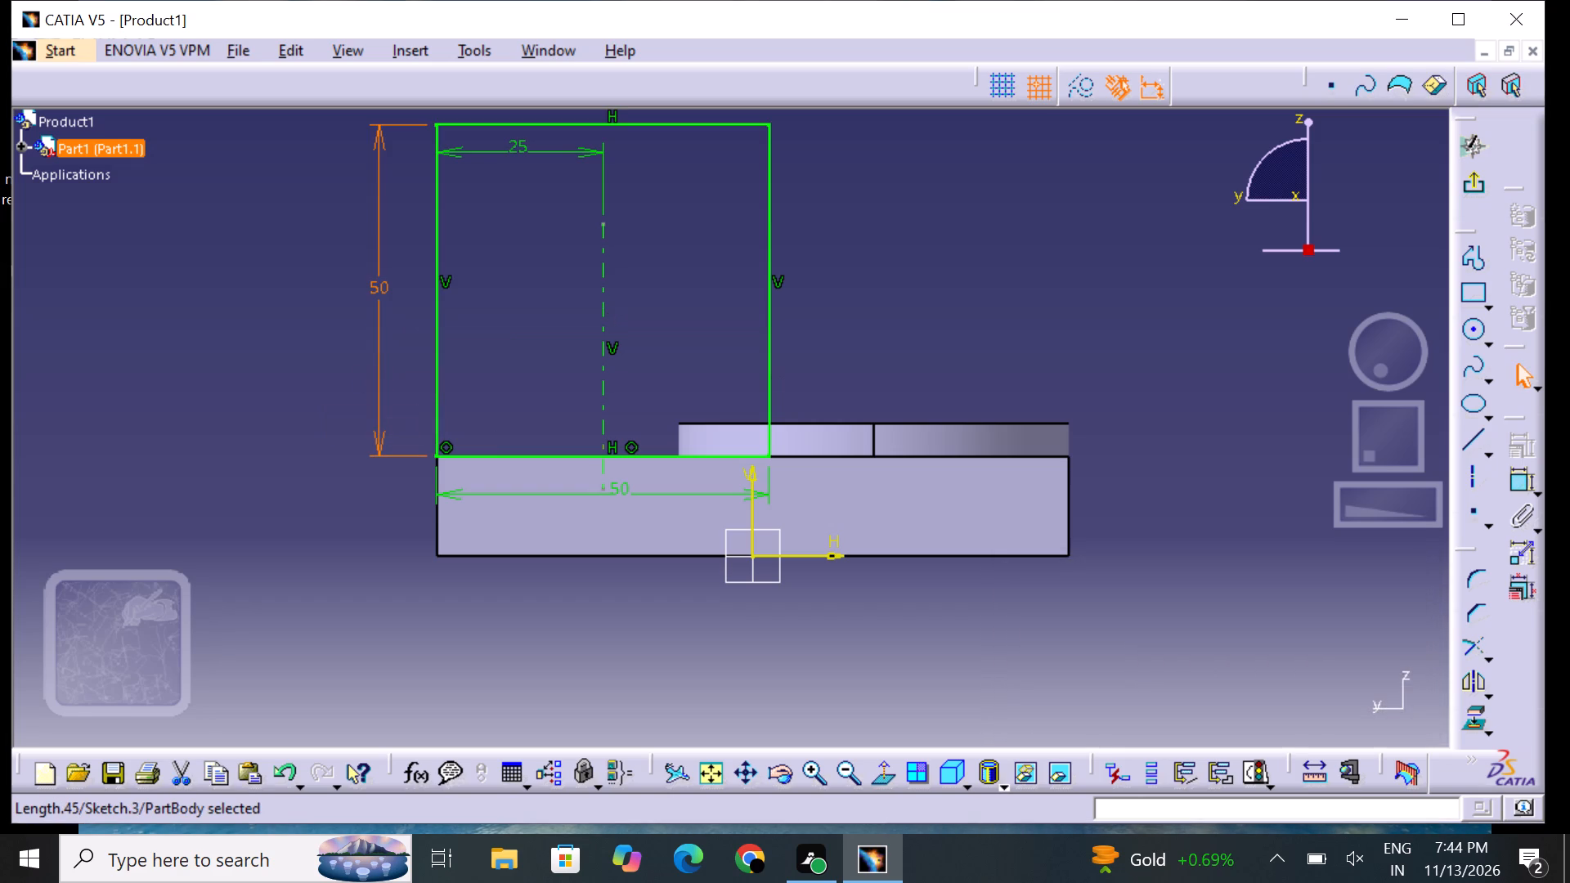
{"action": "left_click", "coordinate": [871, 305]}
Sketch a horizontal axis about 80 mm long across the rectangle, extending past both vertical edges.
{"action": "middle_click_drag", "start_coordinate": [860, 312], "coordinate": [879, 398]}
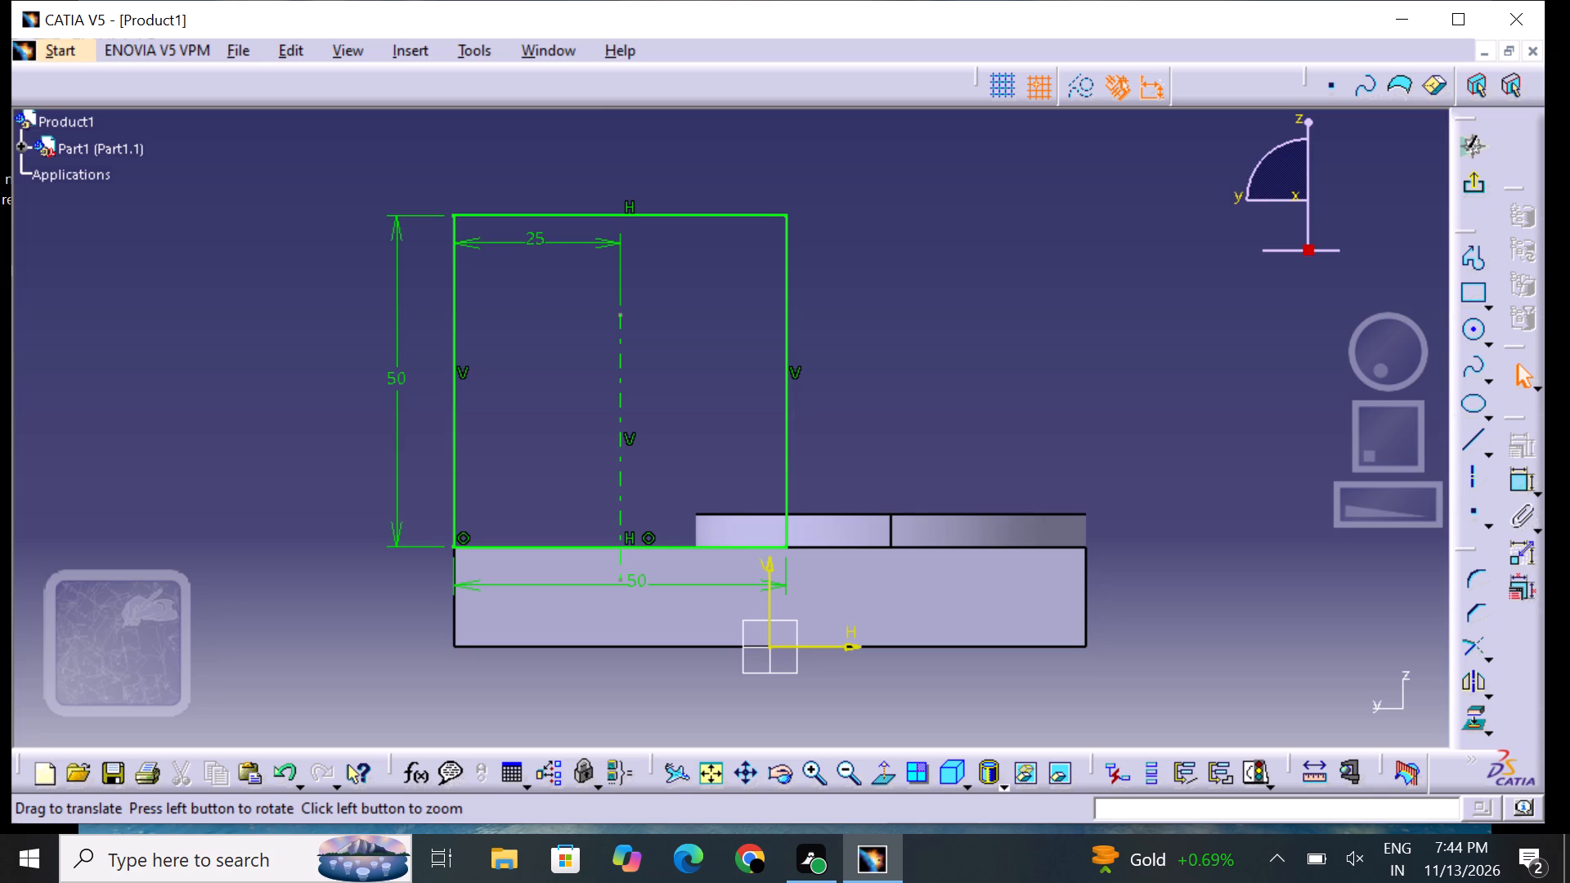
{"action": "left_click", "coordinate": [1474, 475]}
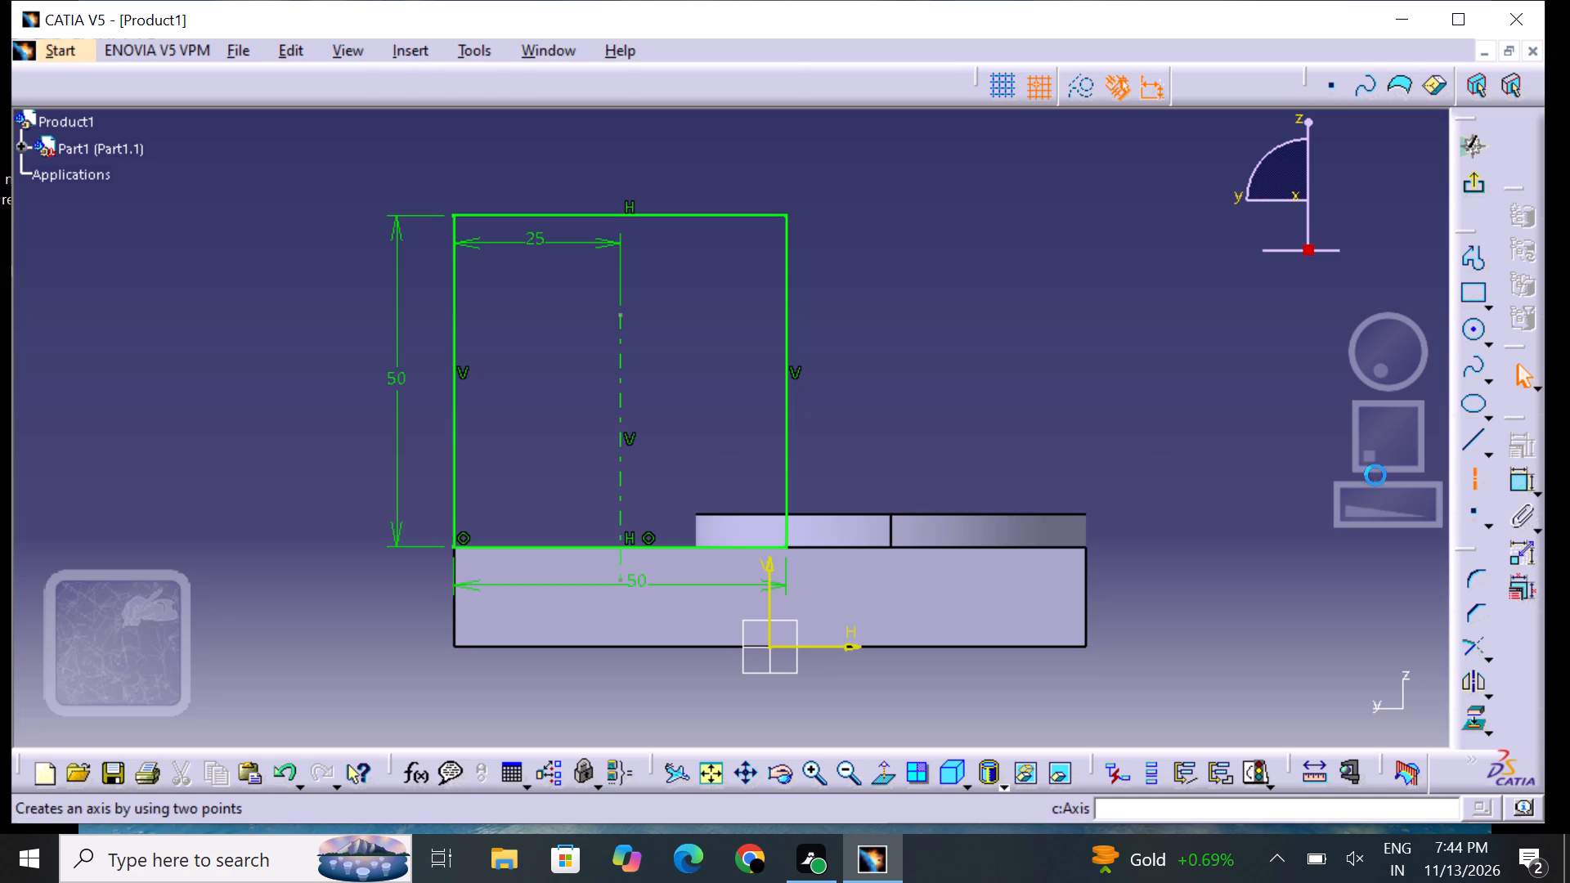
{"action": "left_click", "coordinate": [294, 399]}
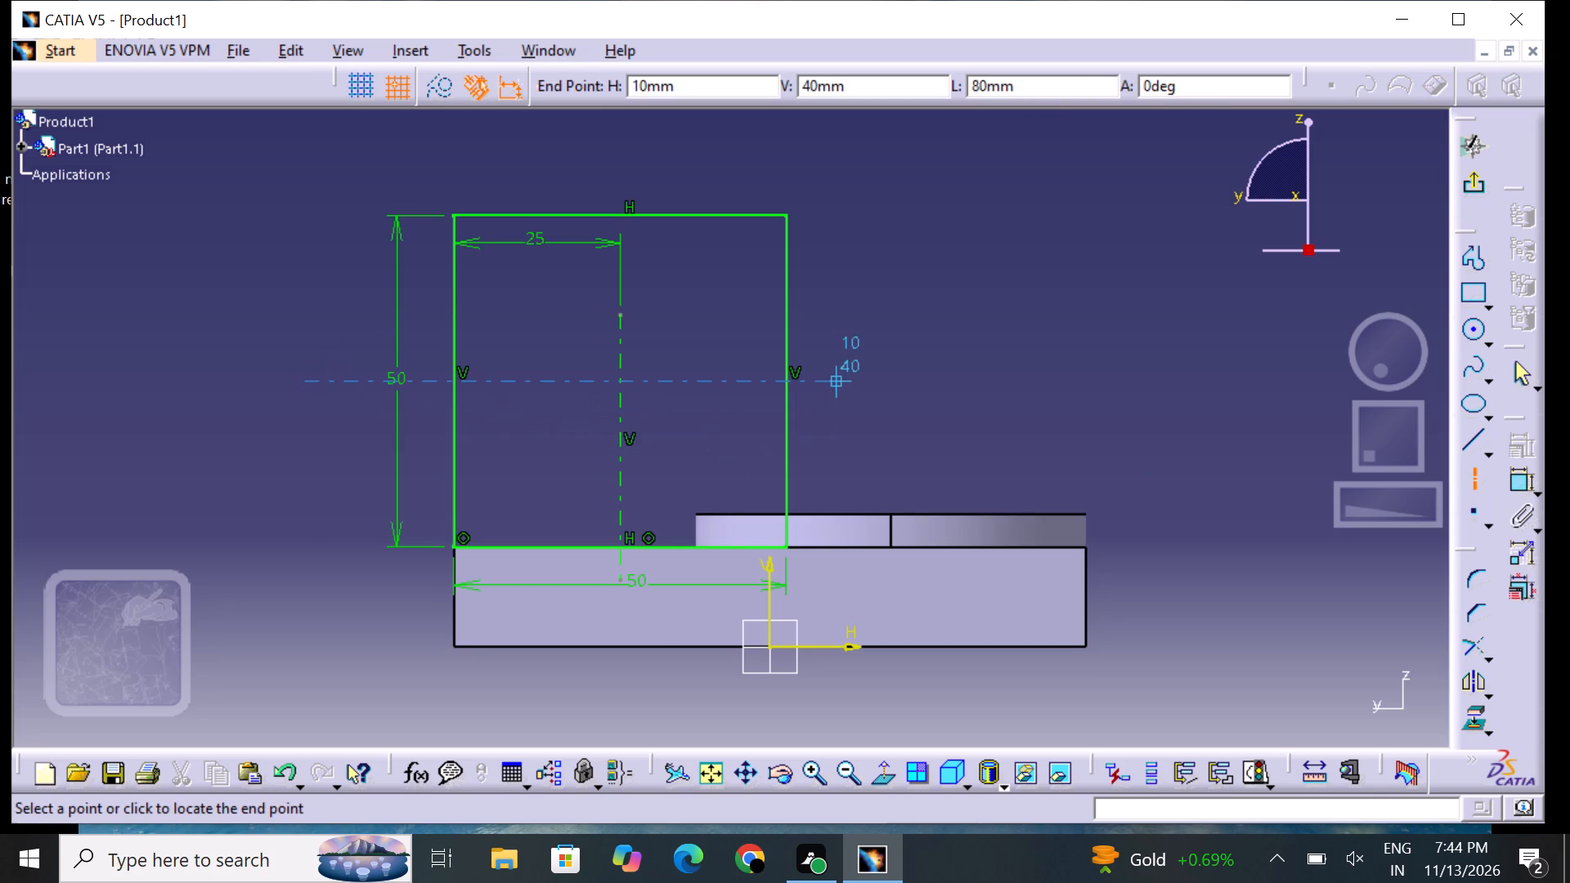
{"action": "left_click", "coordinate": [857, 380]}
{"action": "left_click", "coordinate": [1003, 424]}
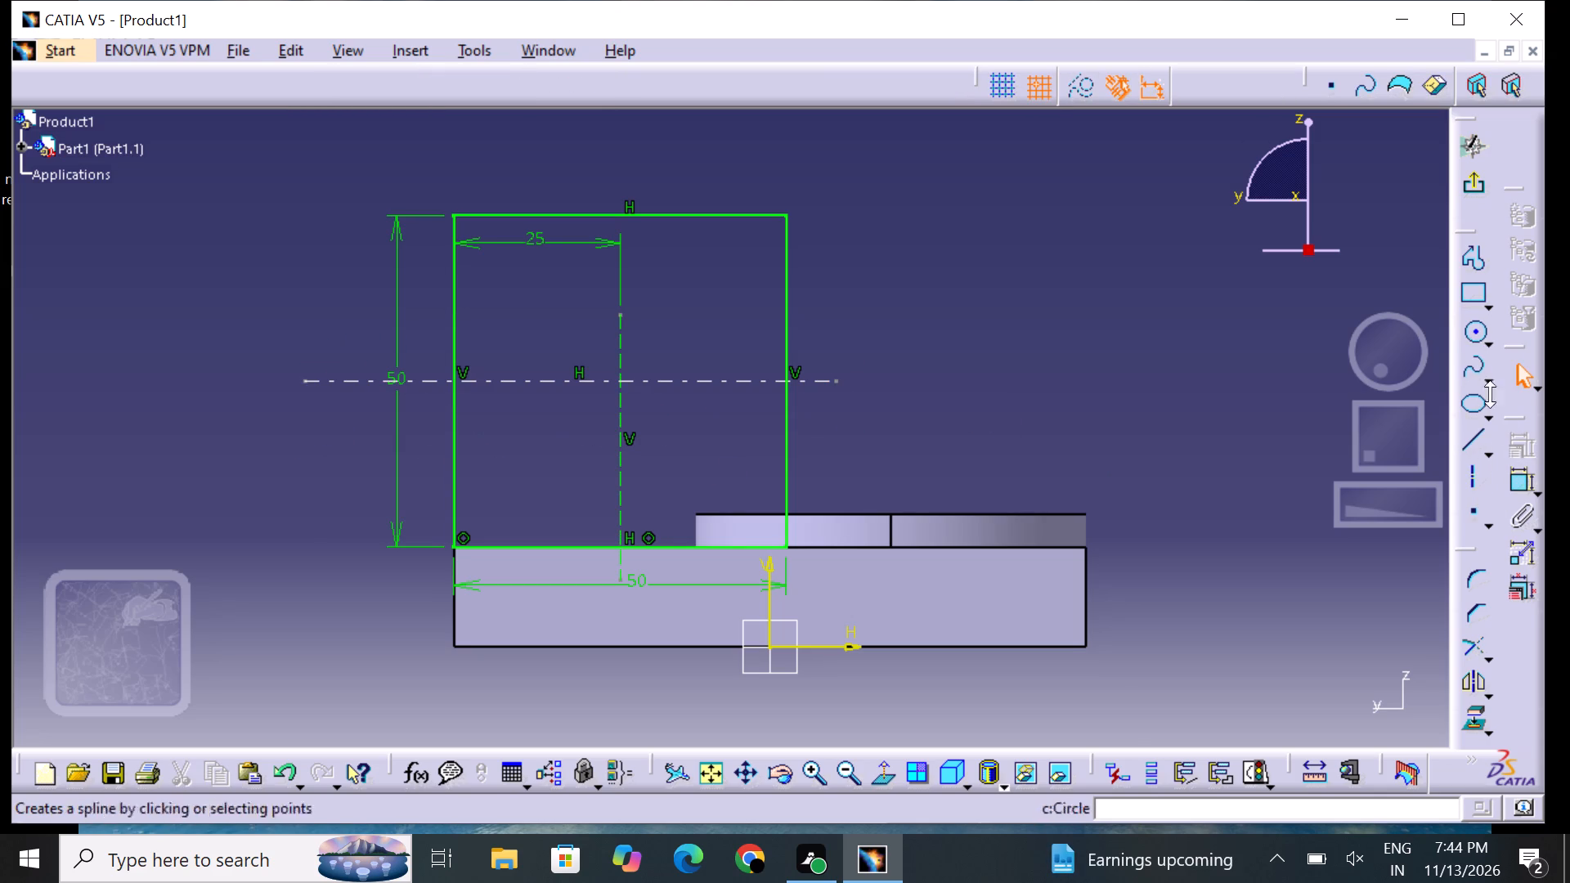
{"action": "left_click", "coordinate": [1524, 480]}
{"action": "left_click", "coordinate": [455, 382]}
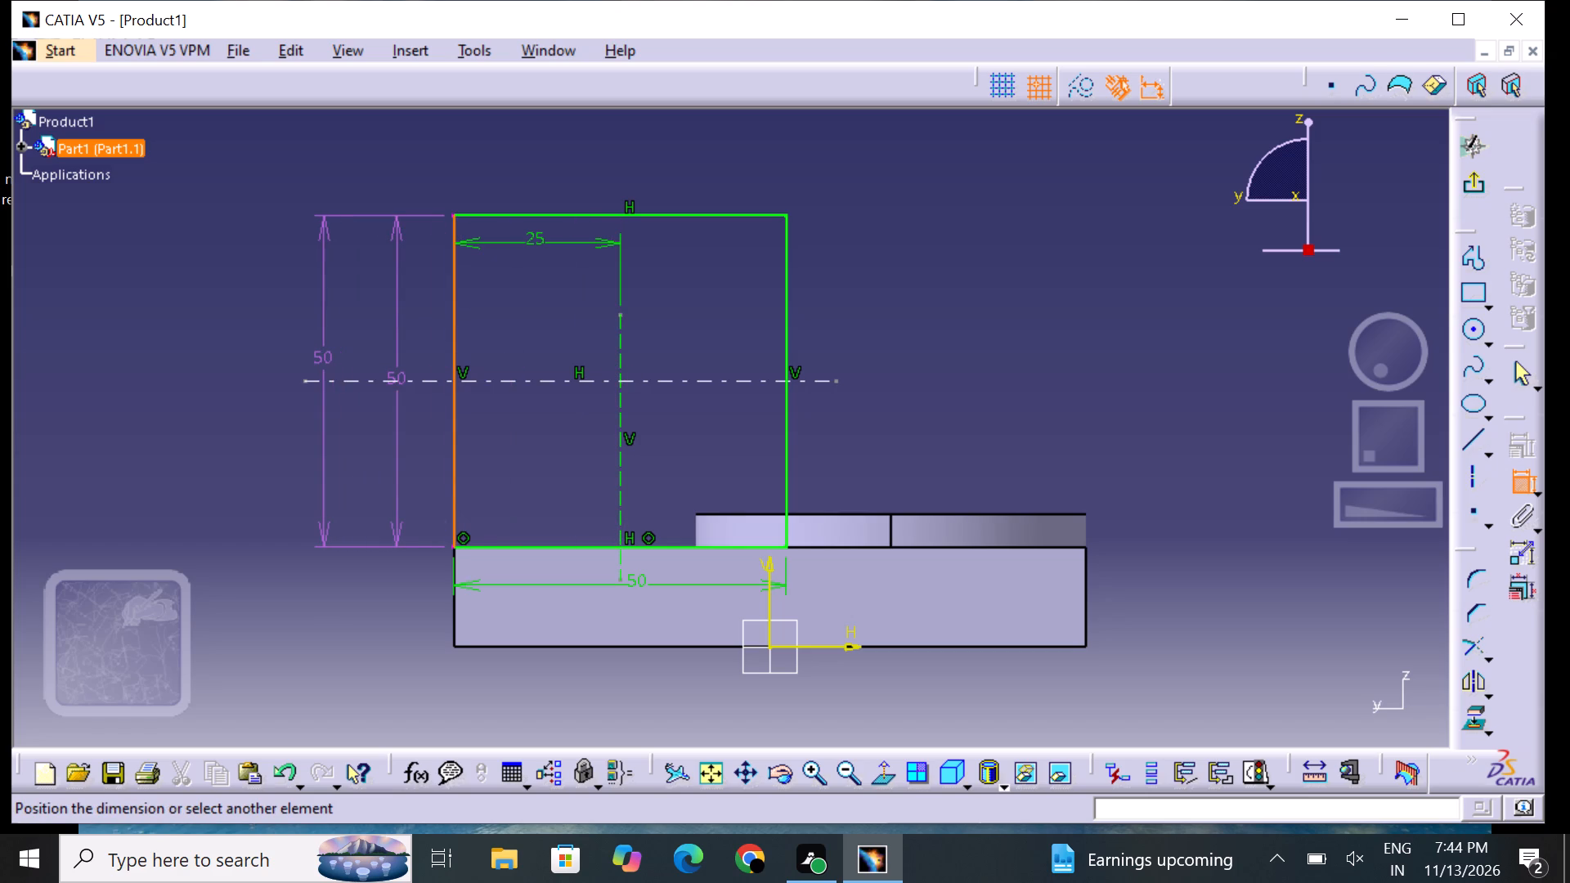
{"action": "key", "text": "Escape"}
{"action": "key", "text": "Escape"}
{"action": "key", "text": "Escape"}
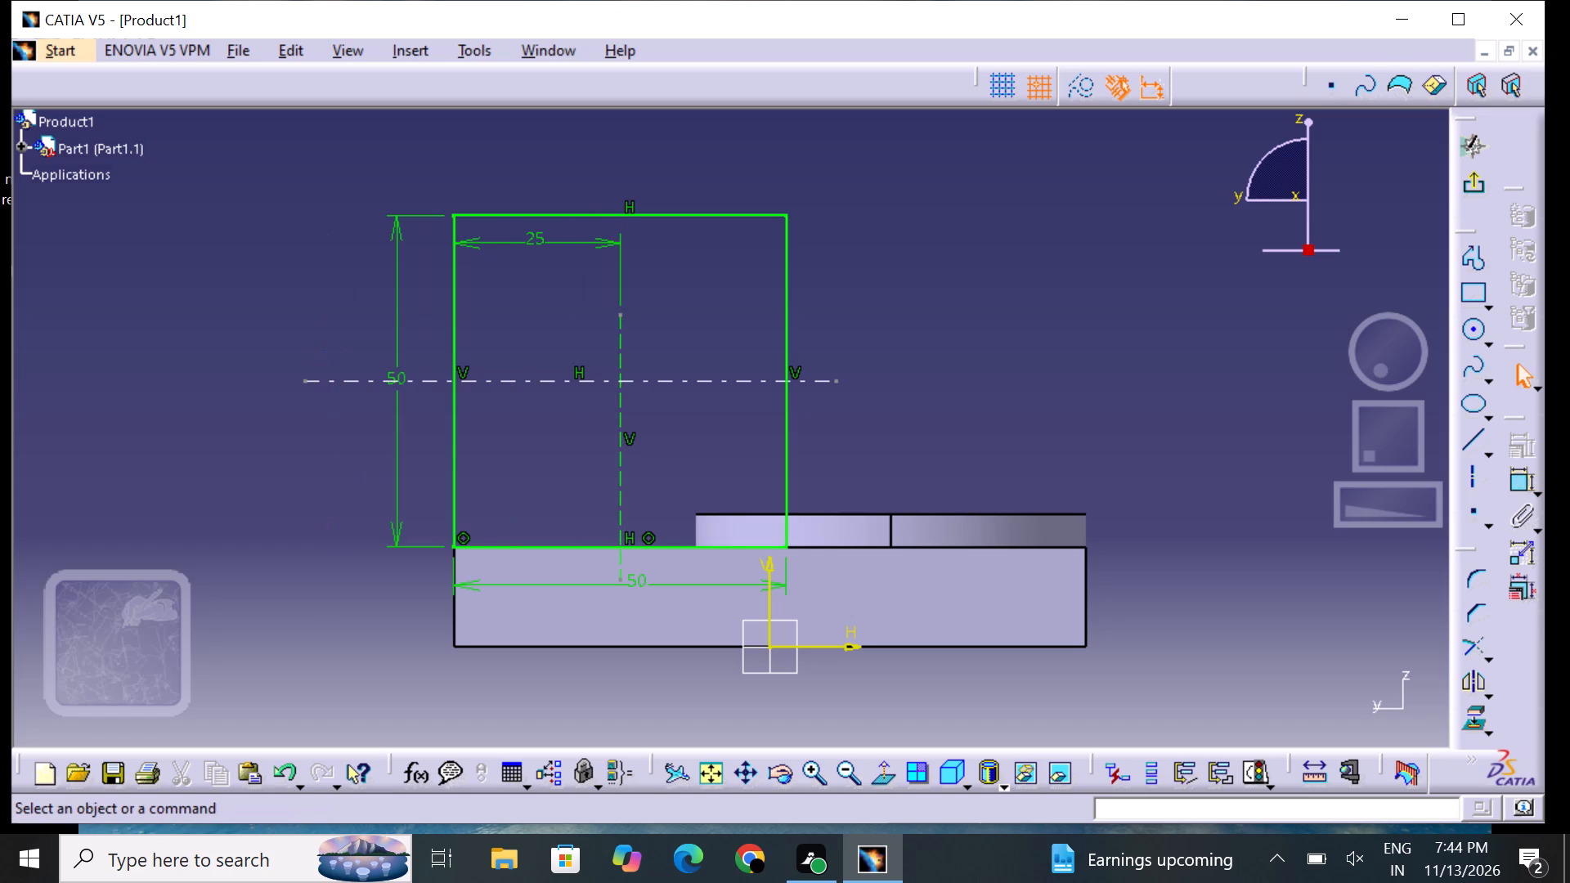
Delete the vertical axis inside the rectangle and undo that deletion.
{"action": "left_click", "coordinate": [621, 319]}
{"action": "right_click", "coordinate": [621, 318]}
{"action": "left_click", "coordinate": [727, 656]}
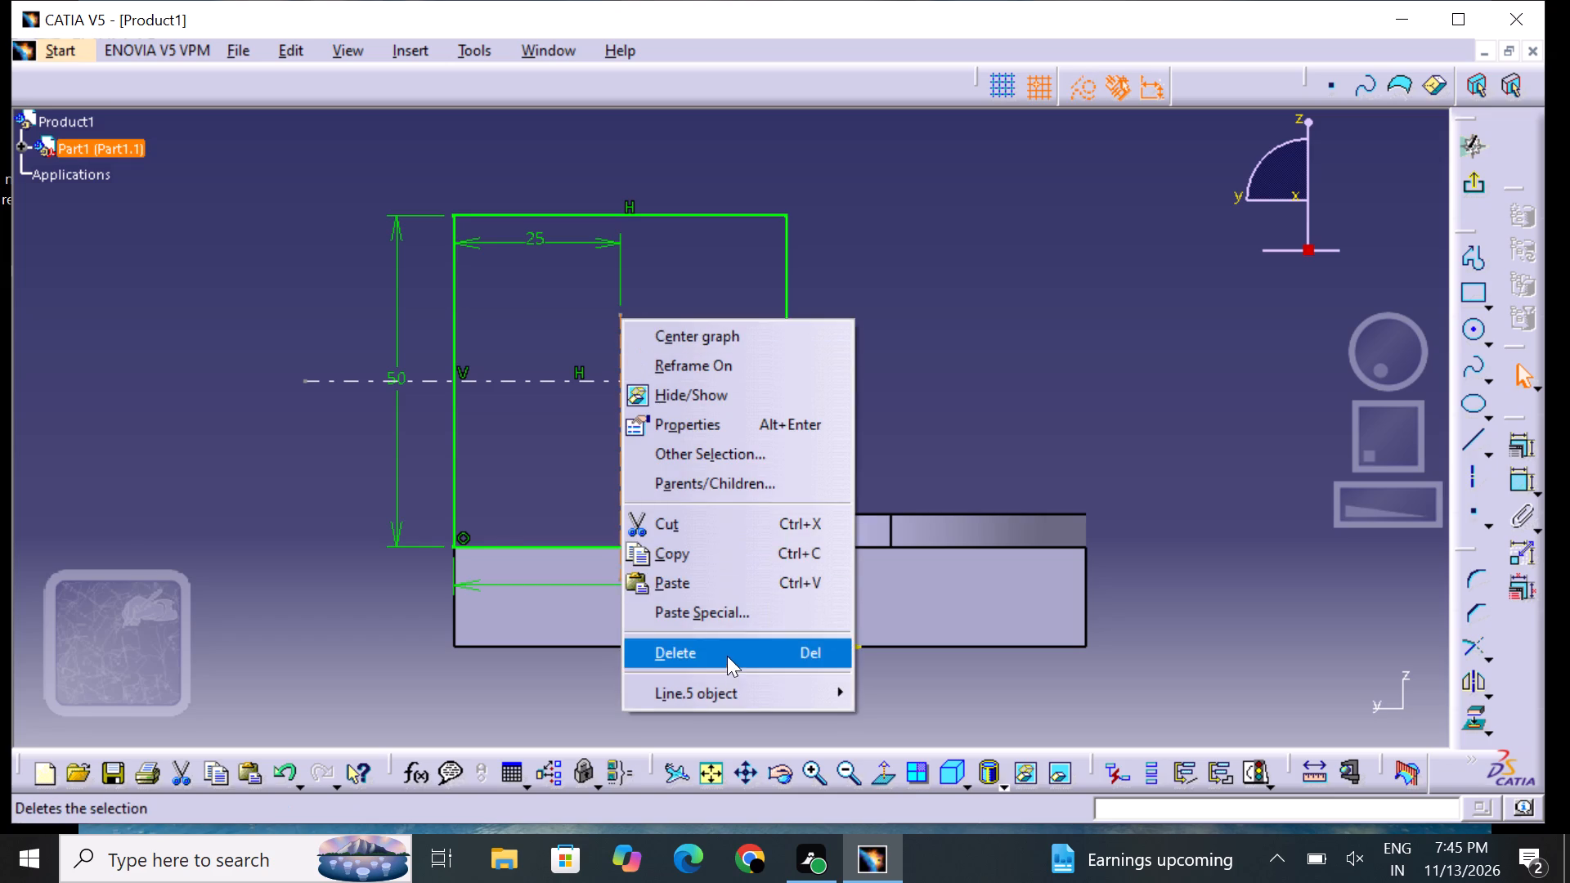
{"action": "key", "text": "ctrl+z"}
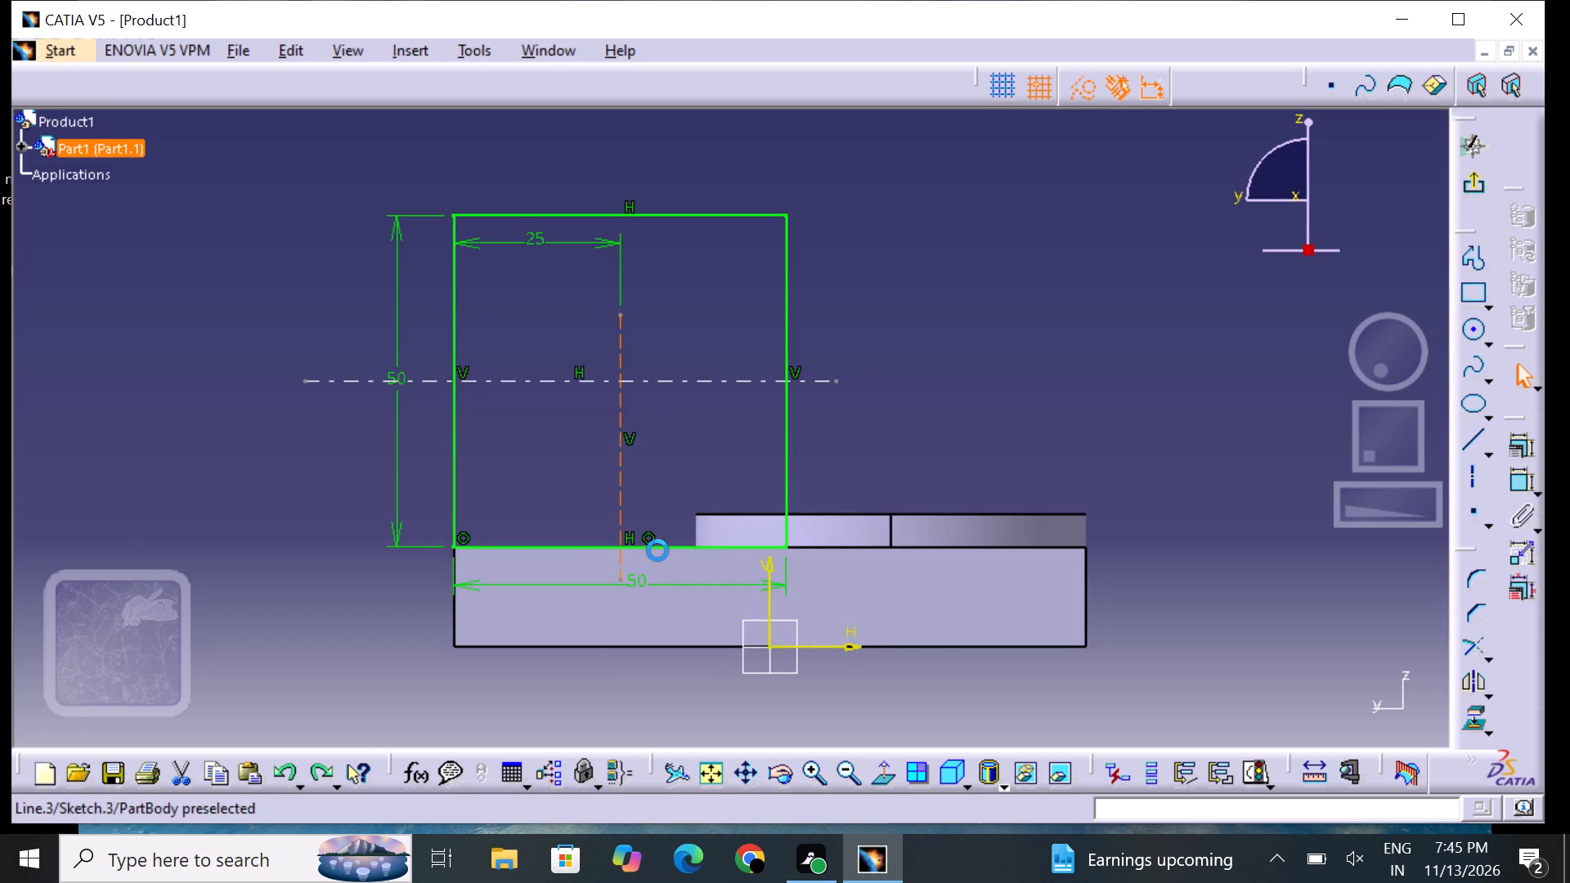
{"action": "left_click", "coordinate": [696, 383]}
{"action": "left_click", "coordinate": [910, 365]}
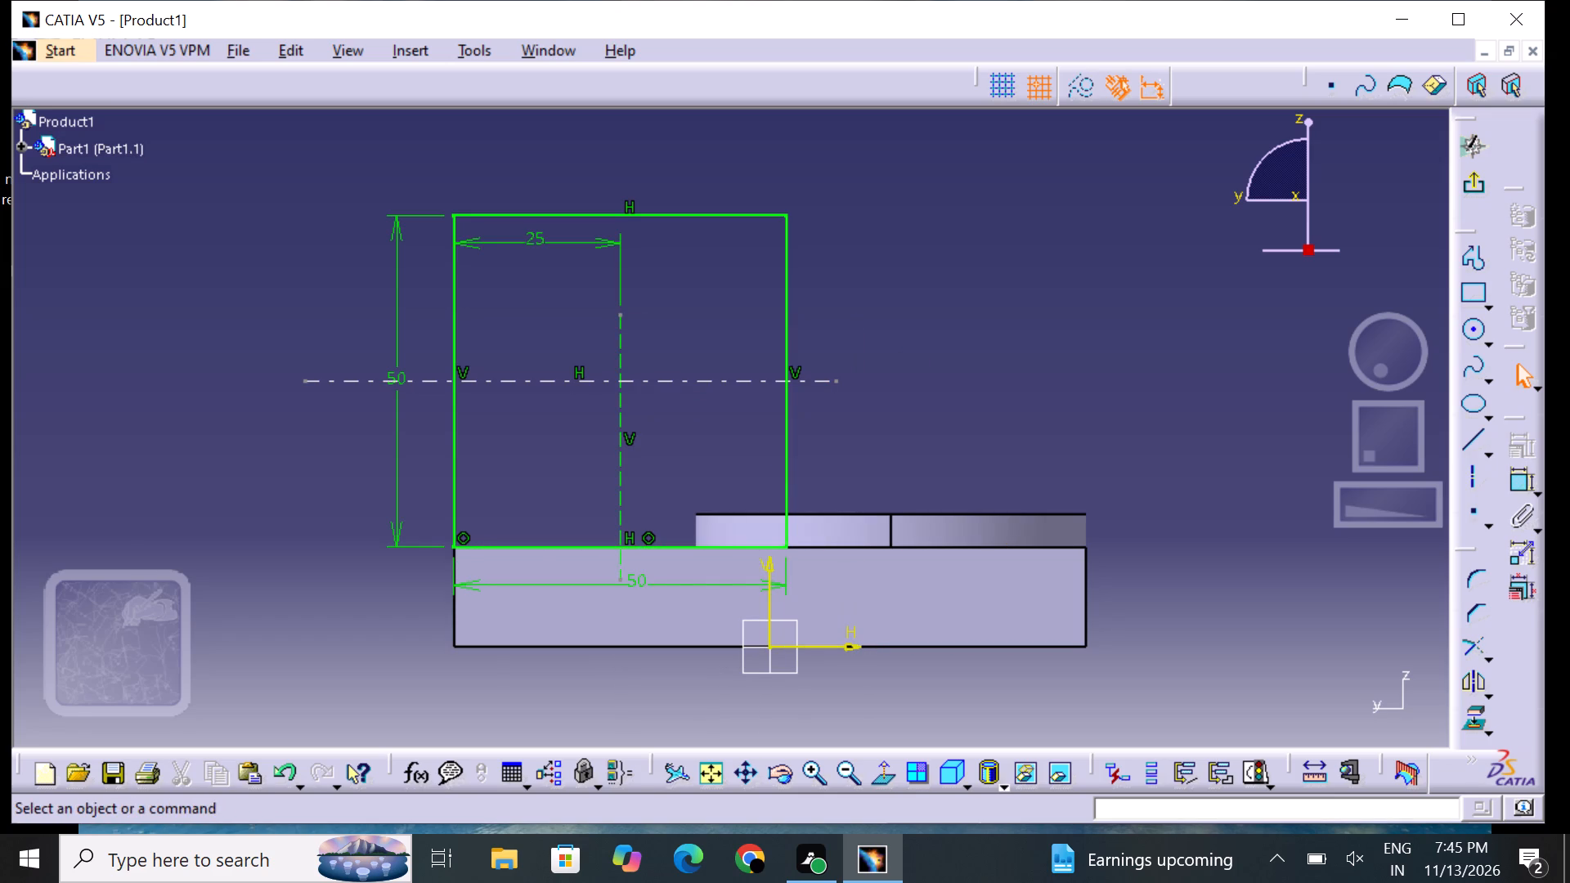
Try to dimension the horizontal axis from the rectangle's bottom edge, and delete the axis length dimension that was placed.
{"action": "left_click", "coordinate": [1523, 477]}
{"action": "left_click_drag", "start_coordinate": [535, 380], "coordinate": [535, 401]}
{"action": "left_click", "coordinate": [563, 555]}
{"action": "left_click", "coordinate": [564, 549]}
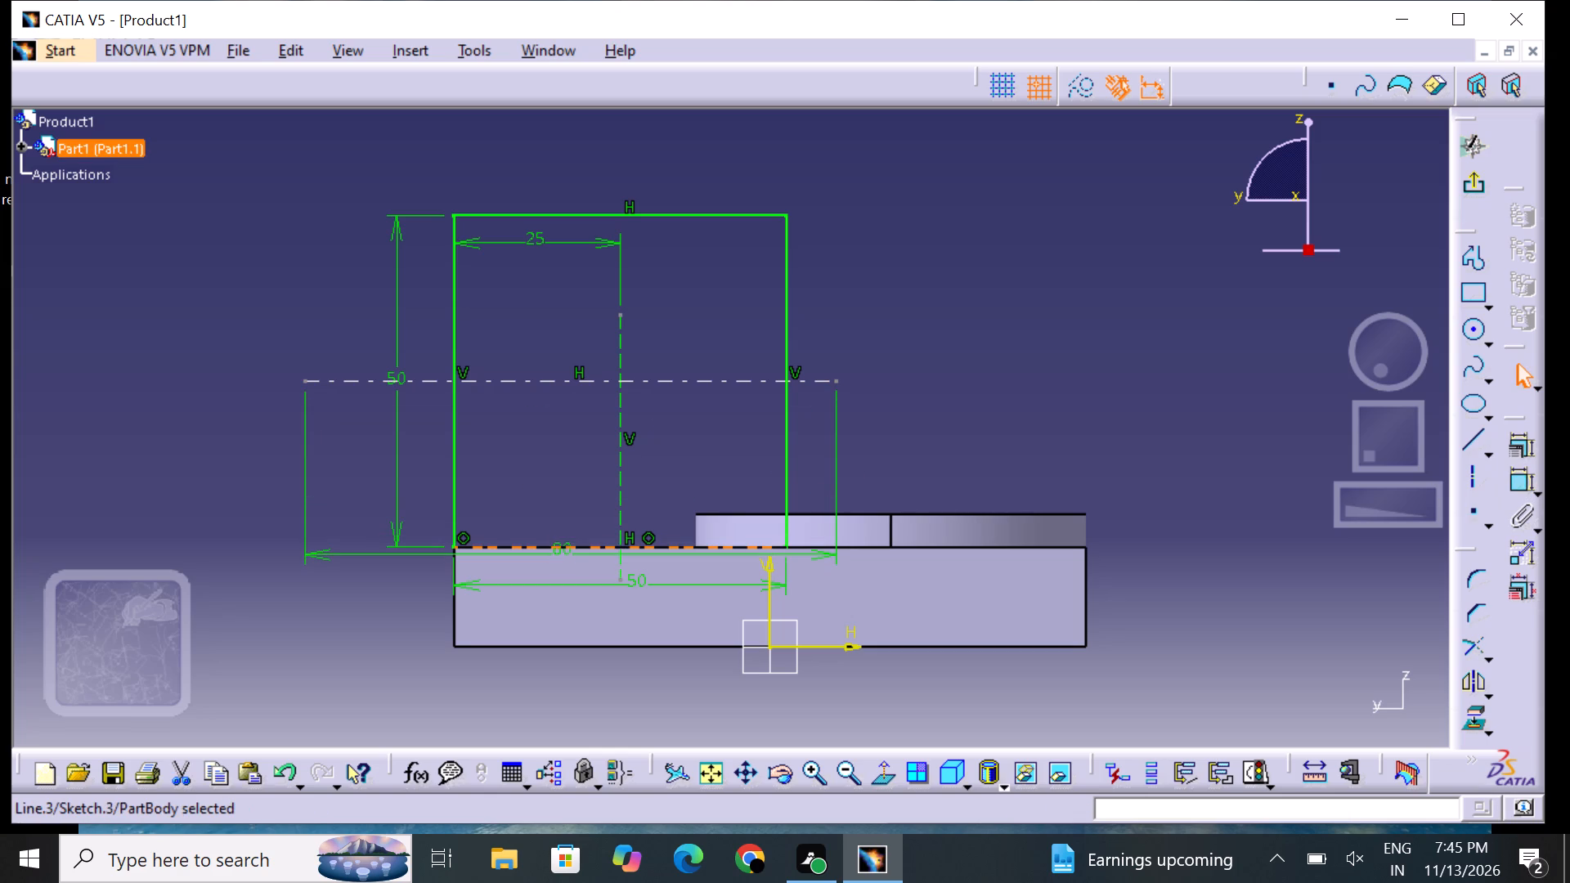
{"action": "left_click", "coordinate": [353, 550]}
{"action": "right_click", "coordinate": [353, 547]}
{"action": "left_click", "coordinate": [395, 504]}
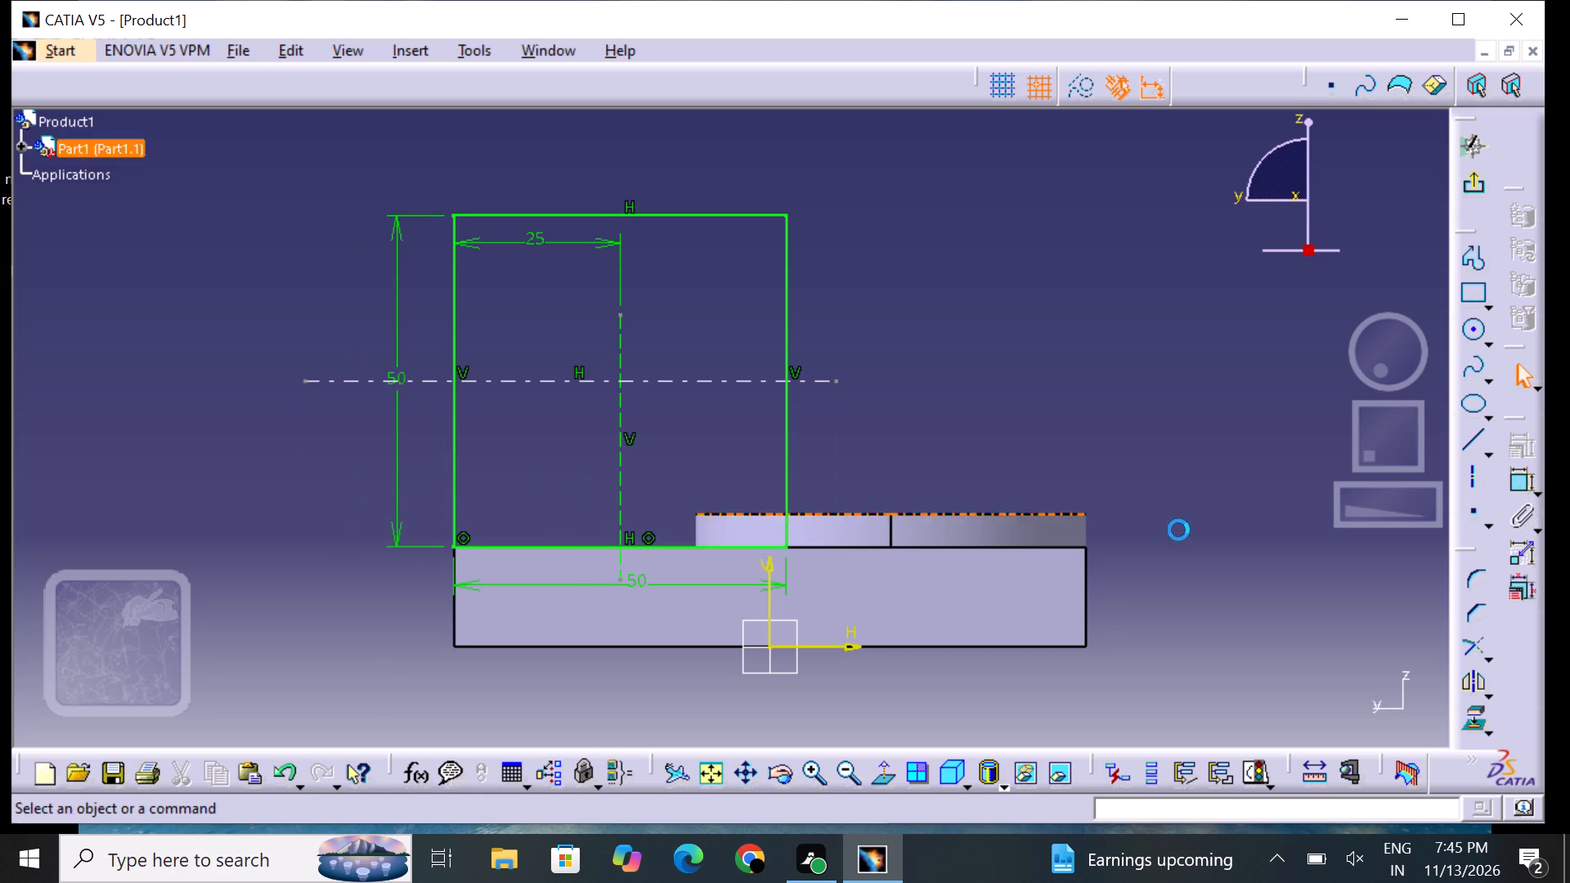
Dimension the horizontal axis's distance from the rectangle's bottom edge.
{"action": "left_click", "coordinate": [1510, 473]}
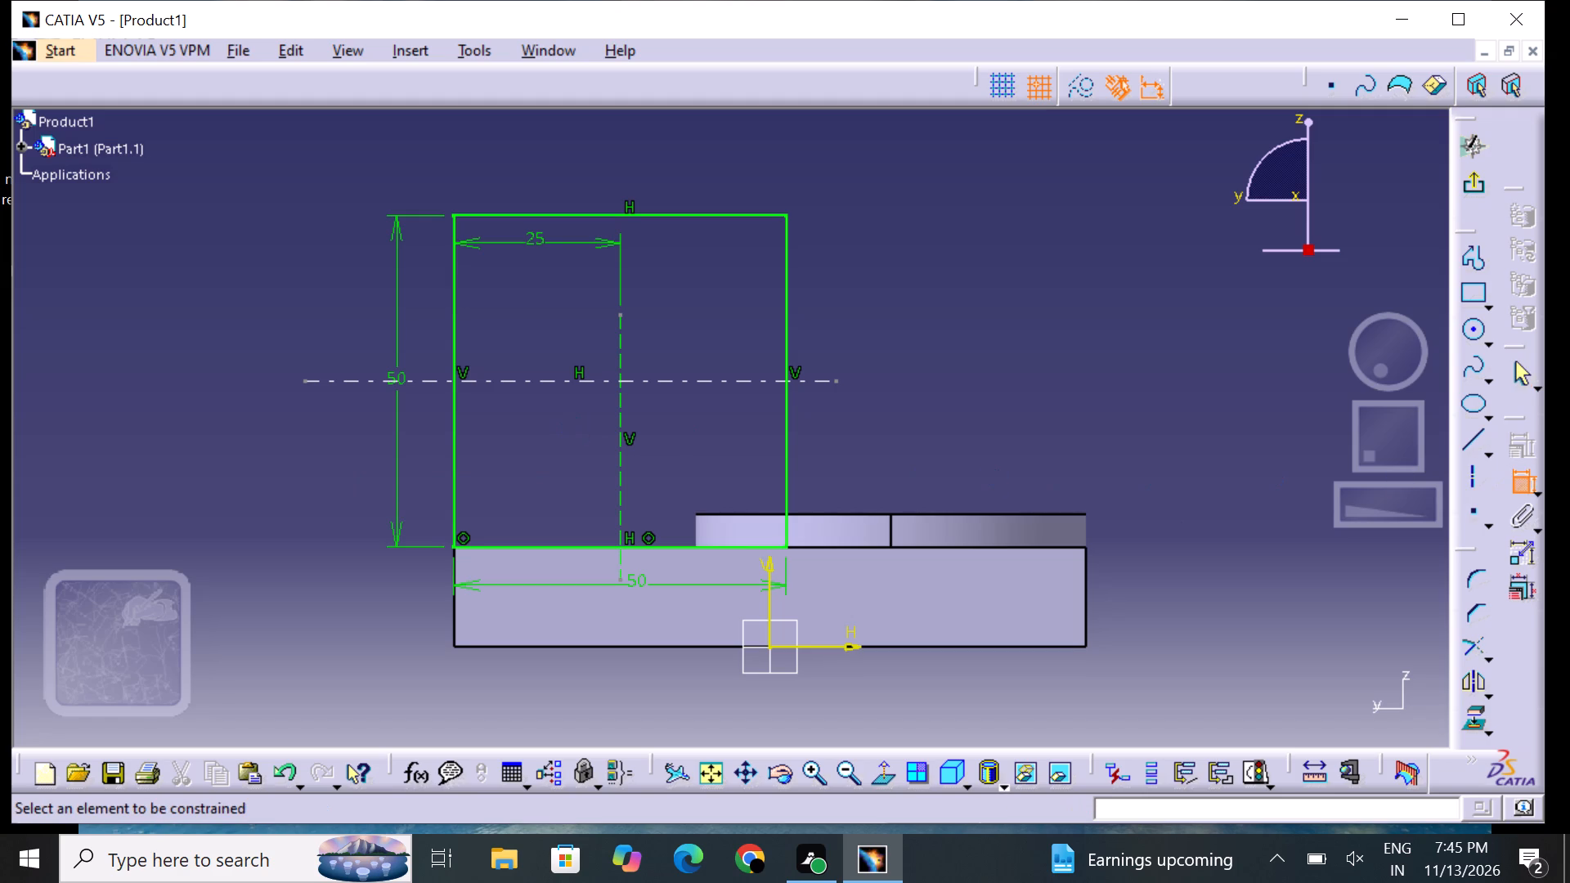
{"action": "left_click", "coordinate": [575, 382]}
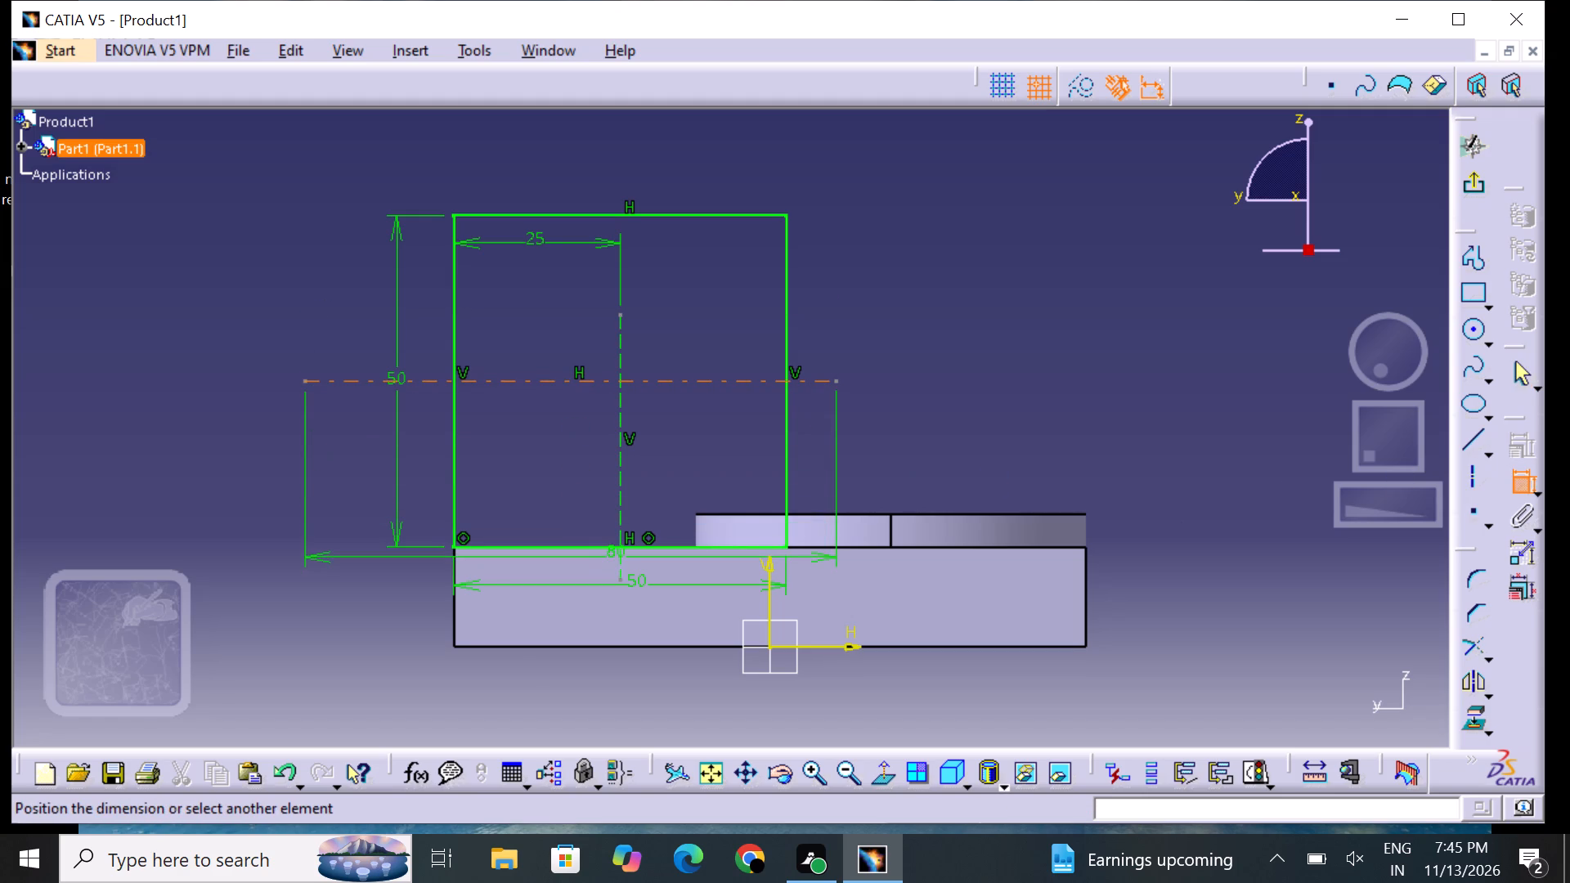
{"action": "left_click", "coordinate": [568, 545]}
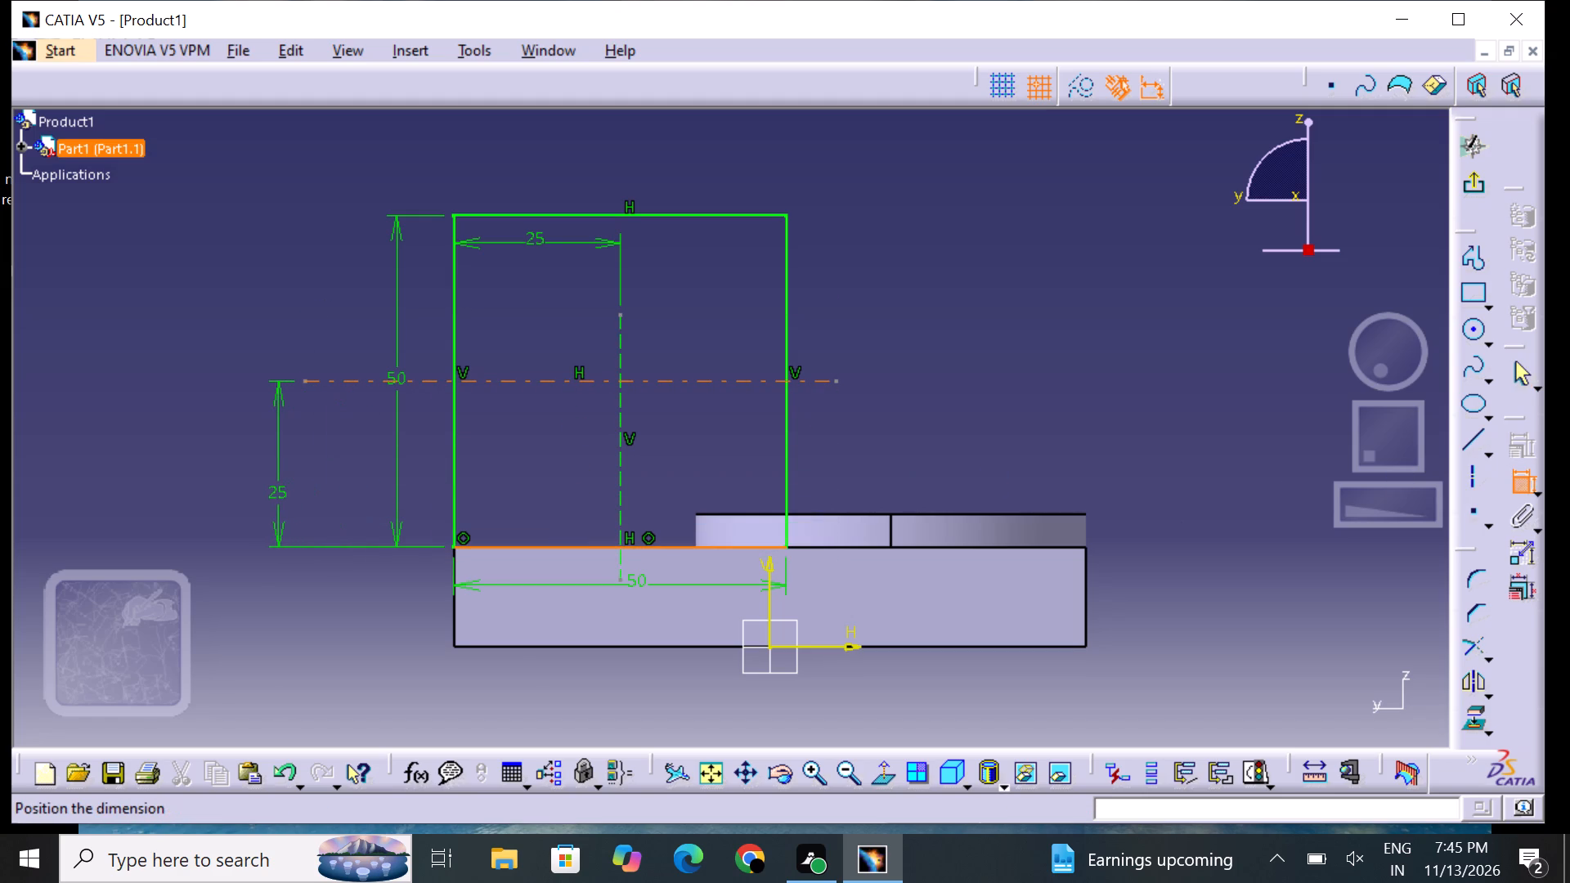
{"action": "left_click", "coordinate": [279, 482]}
{"action": "left_click", "coordinate": [335, 473]}
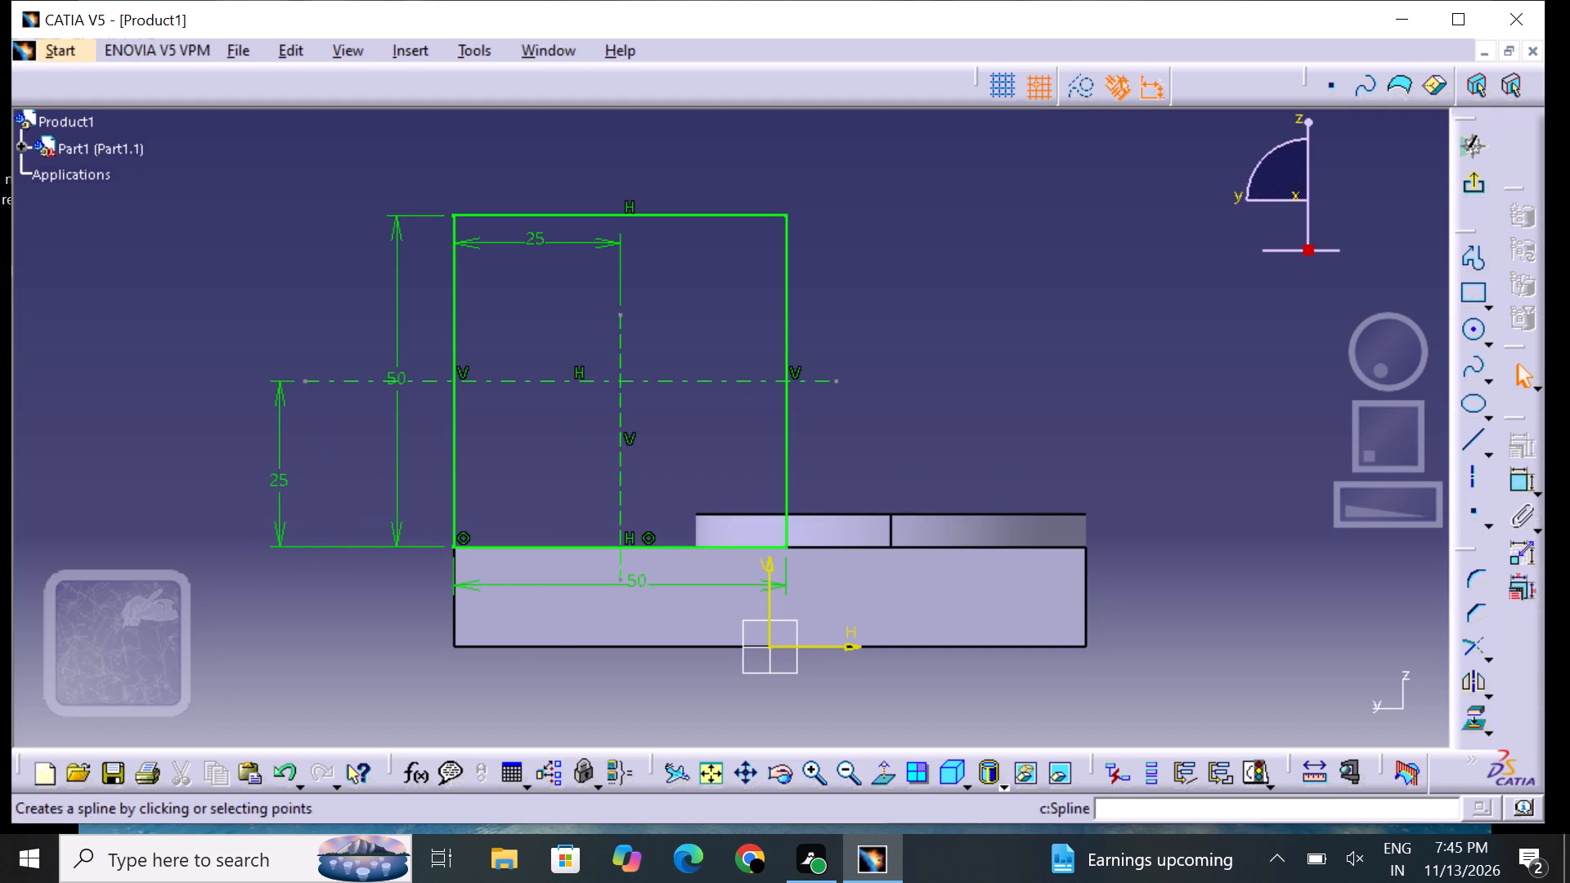
Sketch a 25 mm radius circle centred on the intersection of the axes, touching the rectangle's edges.
{"action": "left_click", "coordinate": [1461, 341]}
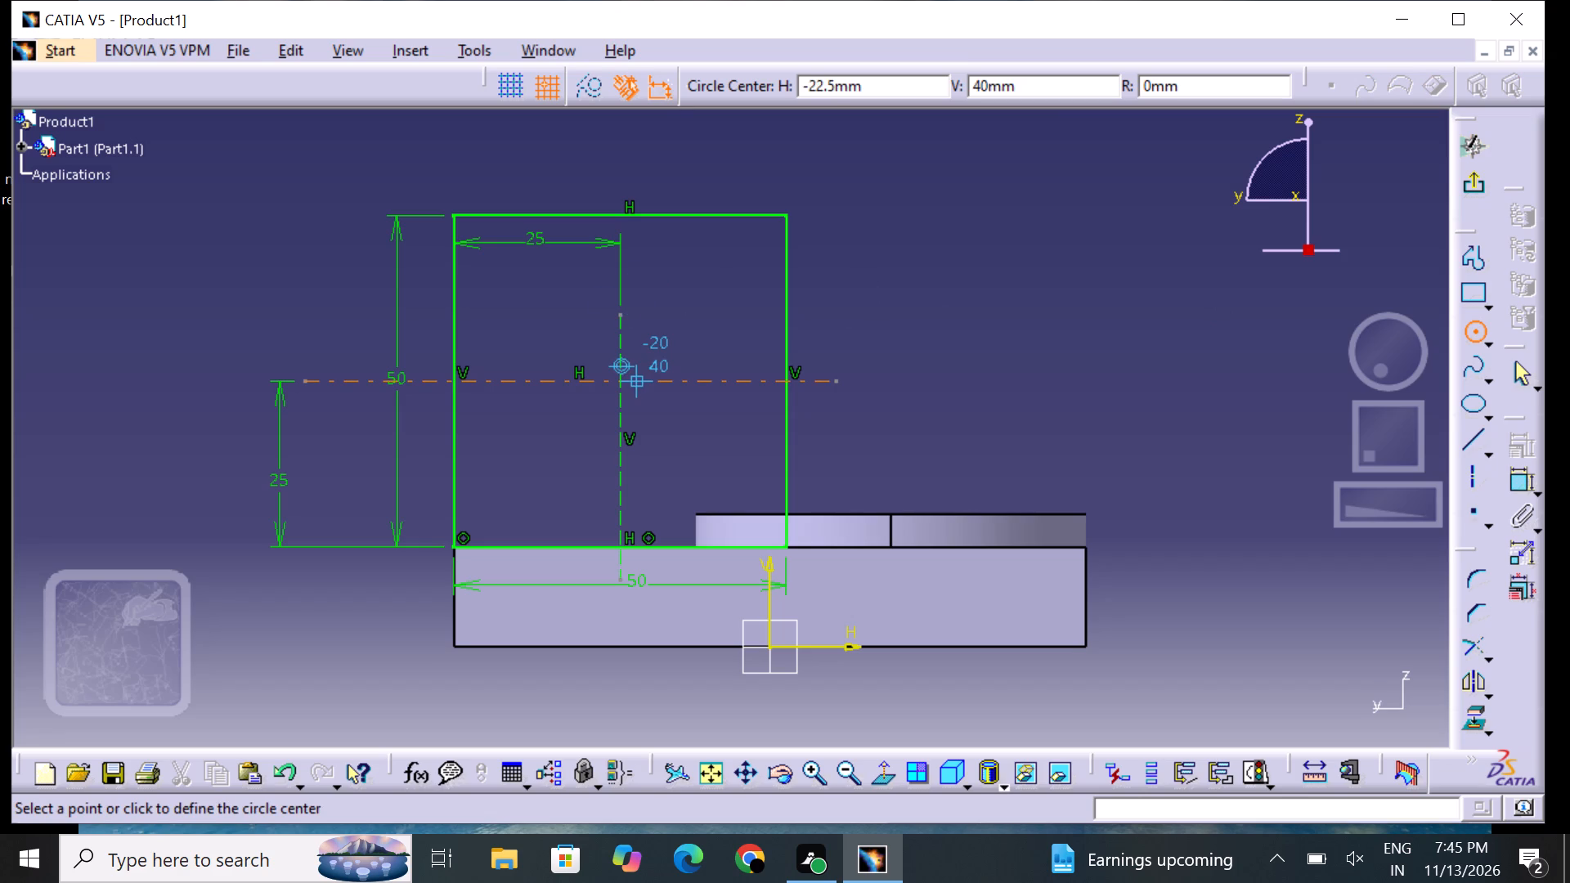
{"action": "left_click", "coordinate": [620, 385]}
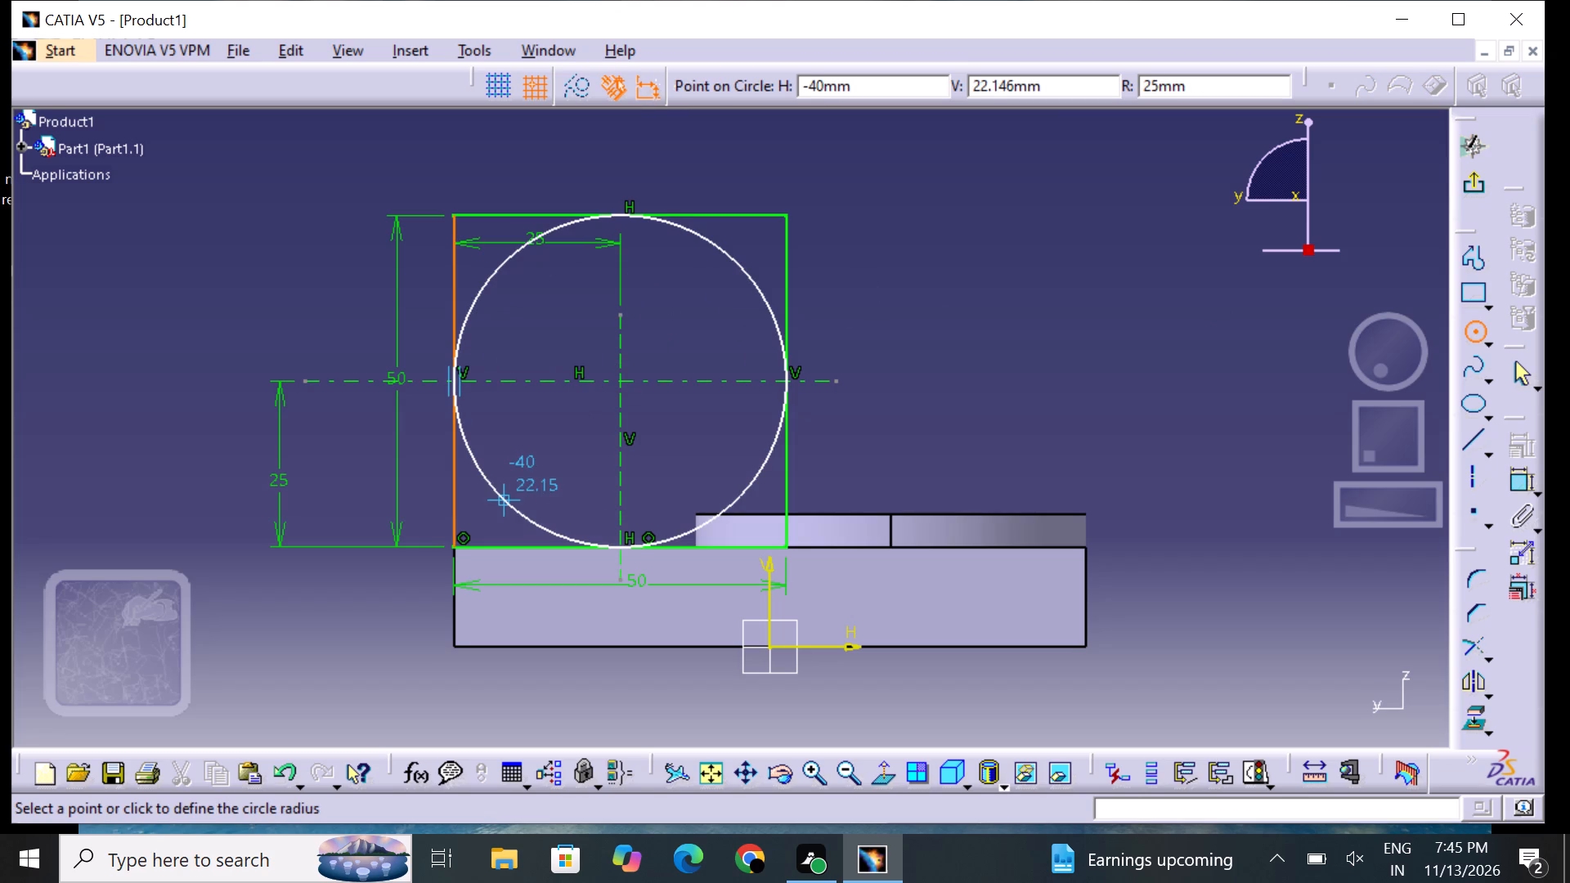
{"action": "left_click", "coordinate": [491, 497]}
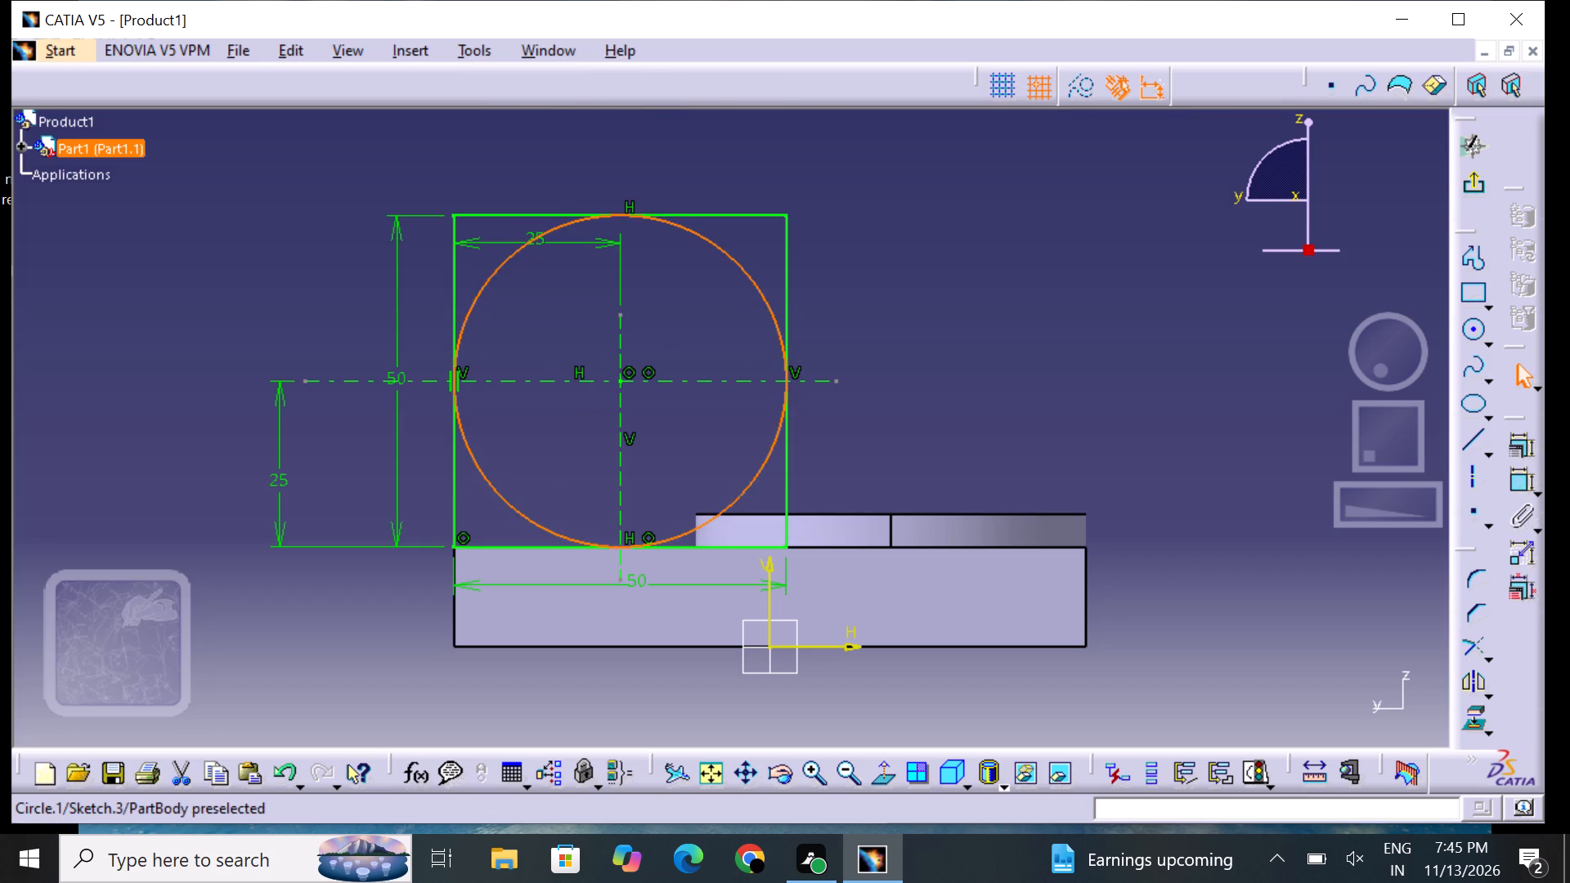
{"action": "left_click", "coordinate": [523, 459]}
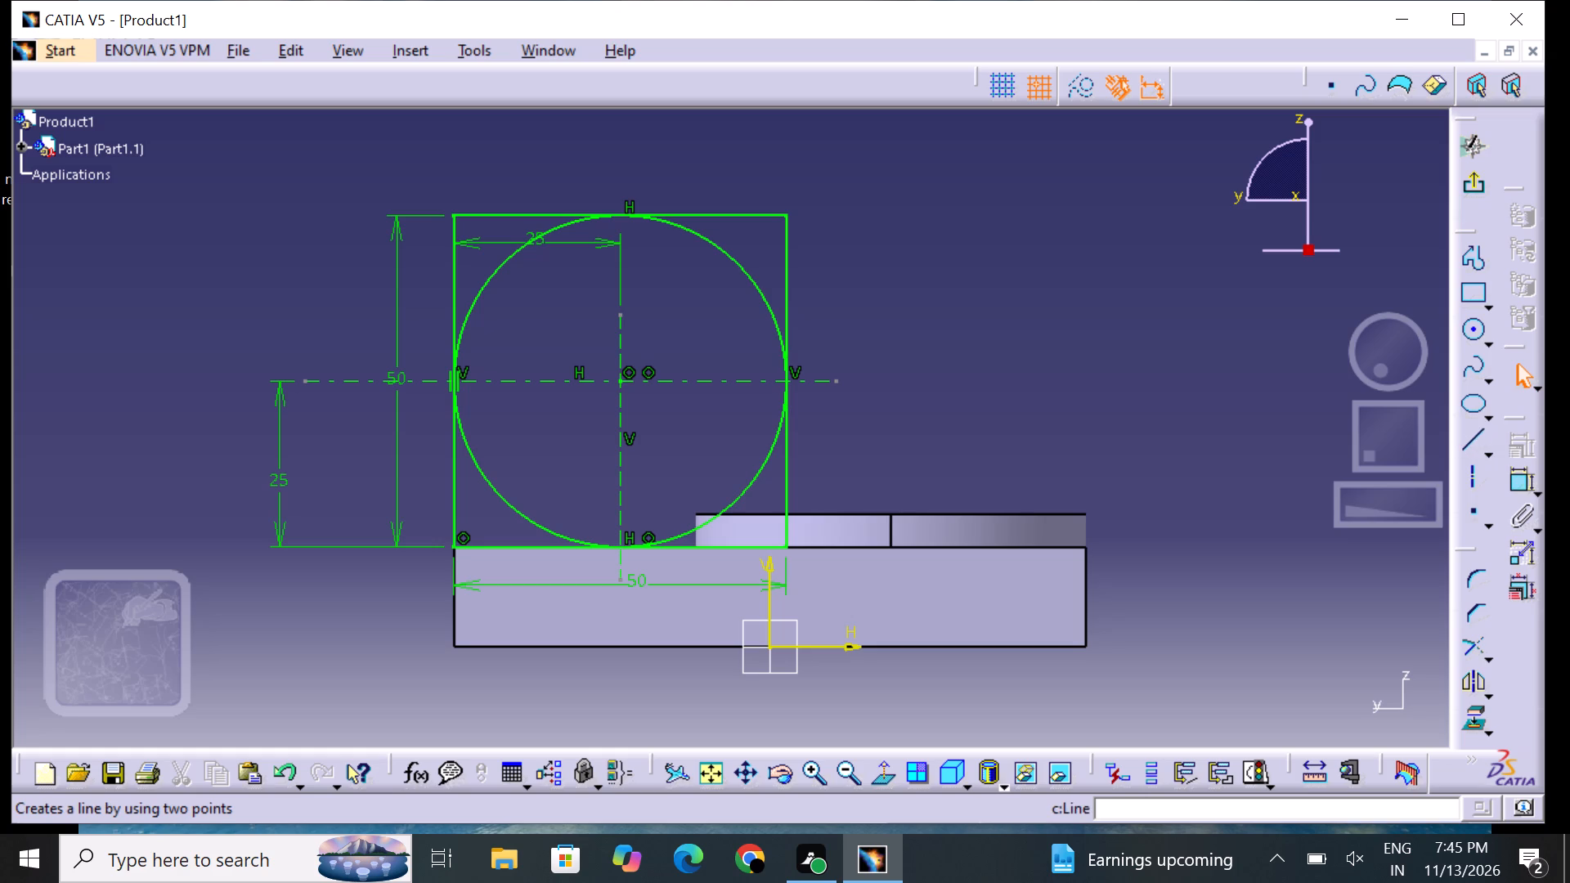
Sketch a smaller concentric circle about 32 mm in diameter inside the first circle.
{"action": "left_click", "coordinate": [1478, 331]}
{"action": "left_click", "coordinate": [626, 383]}
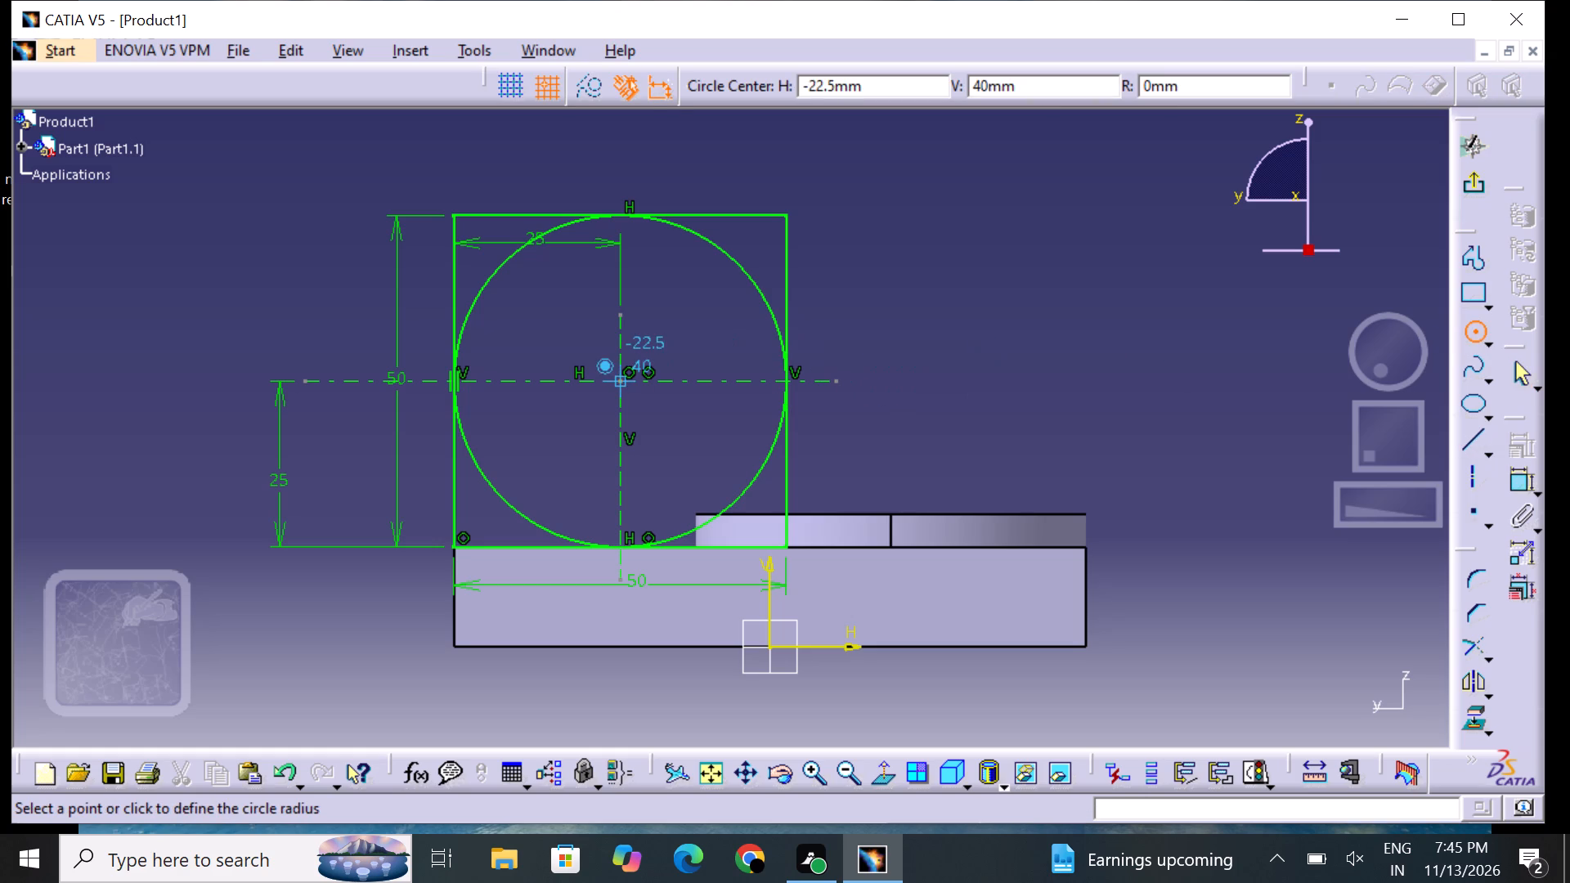
{"action": "left_click", "coordinate": [696, 421]}
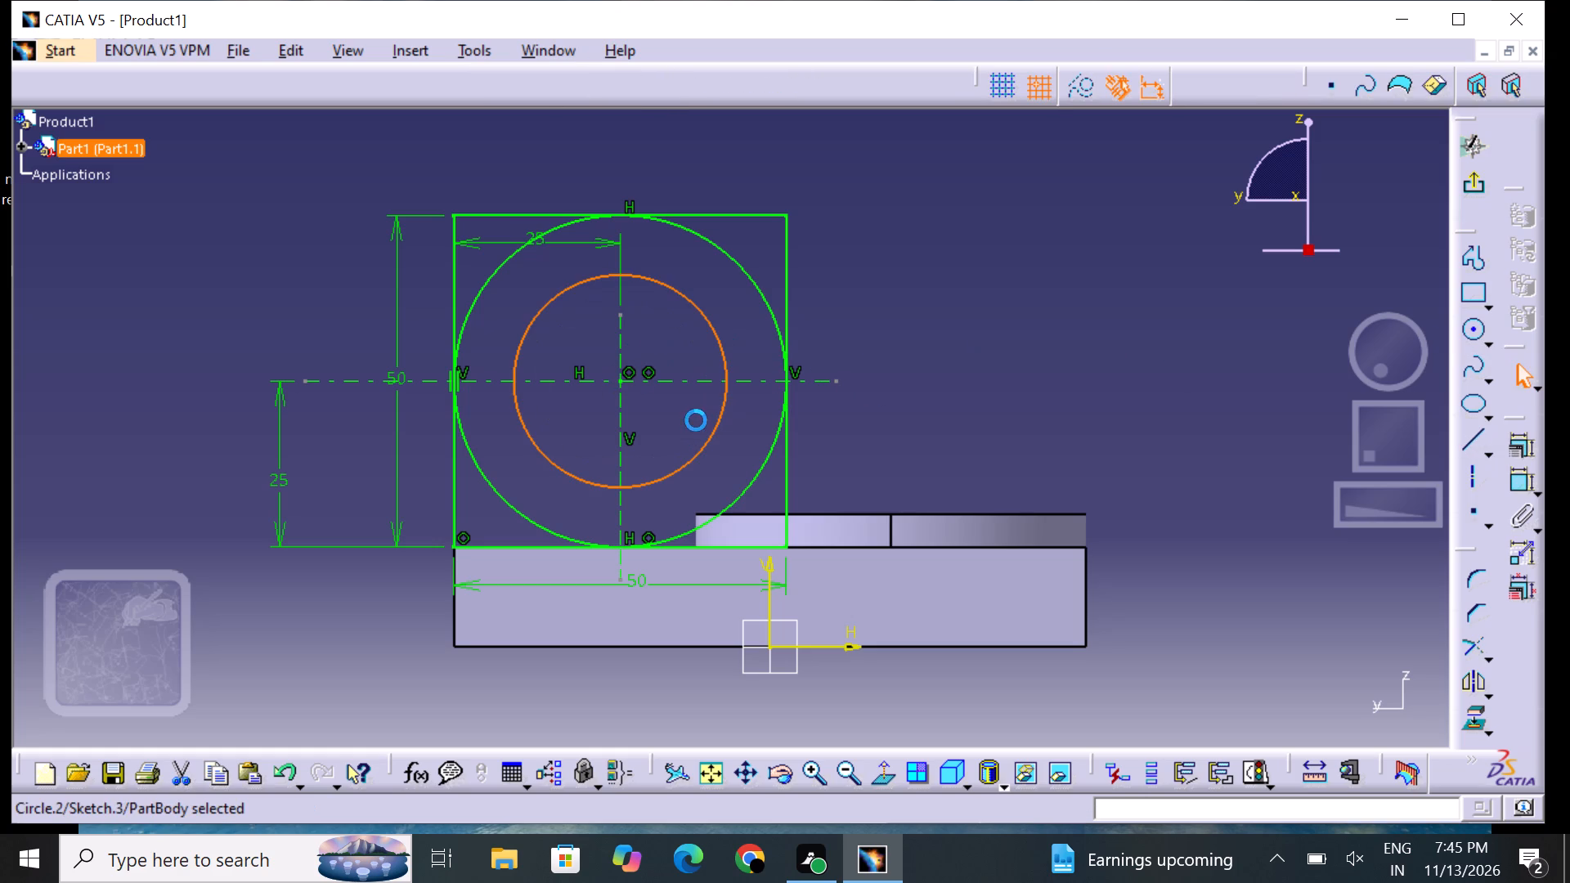
{"action": "left_click", "coordinate": [977, 278]}
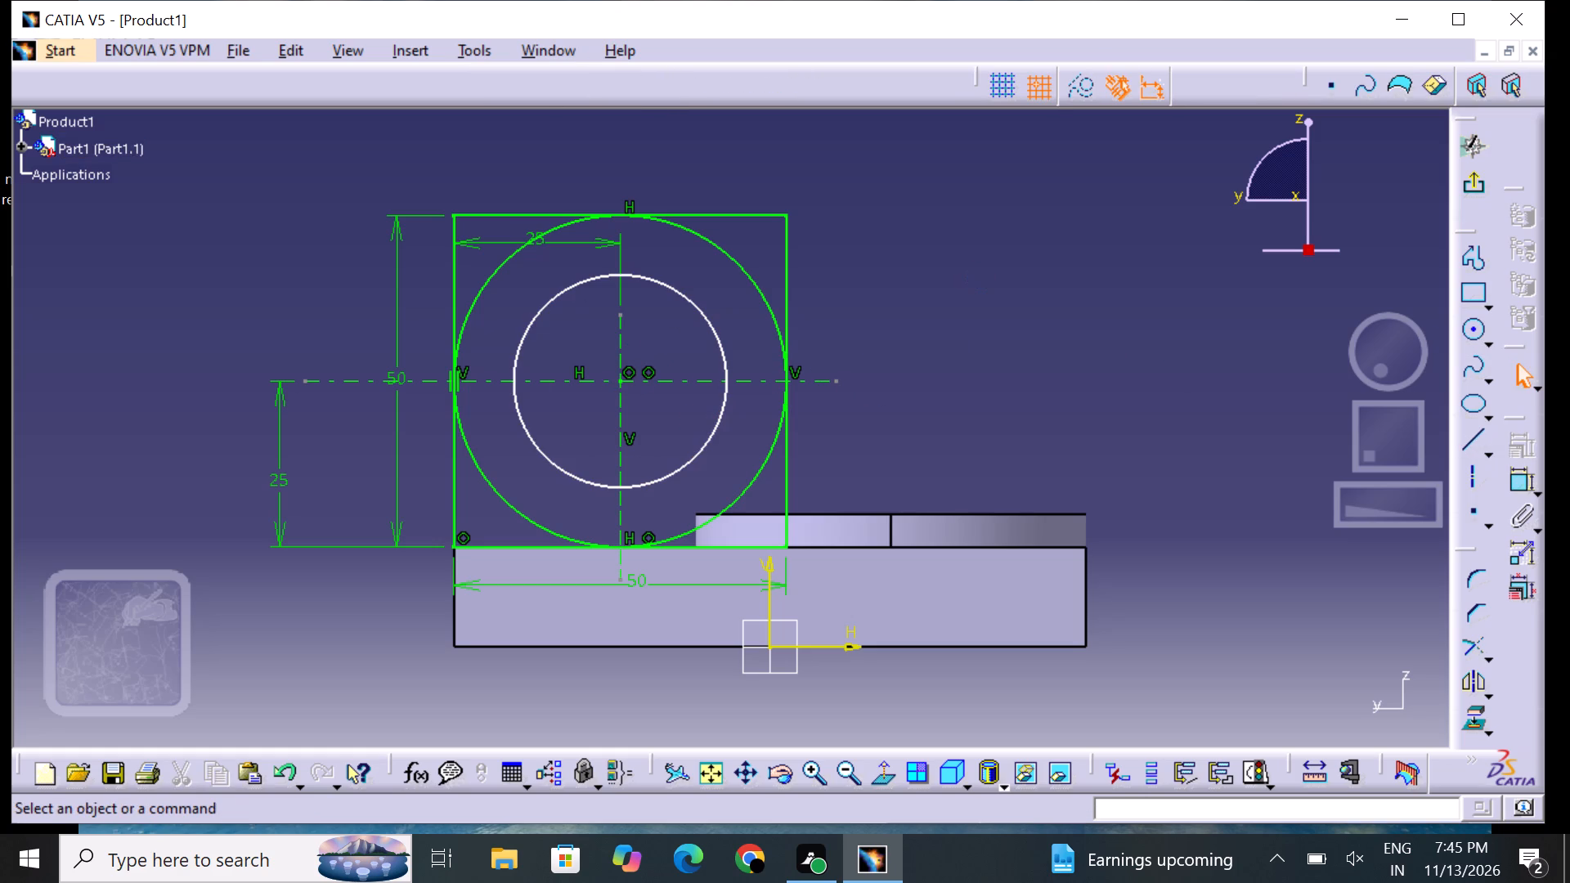
Dimension the inner circle's diameter and set it to 20 mm.
{"action": "left_click", "coordinate": [1514, 479]}
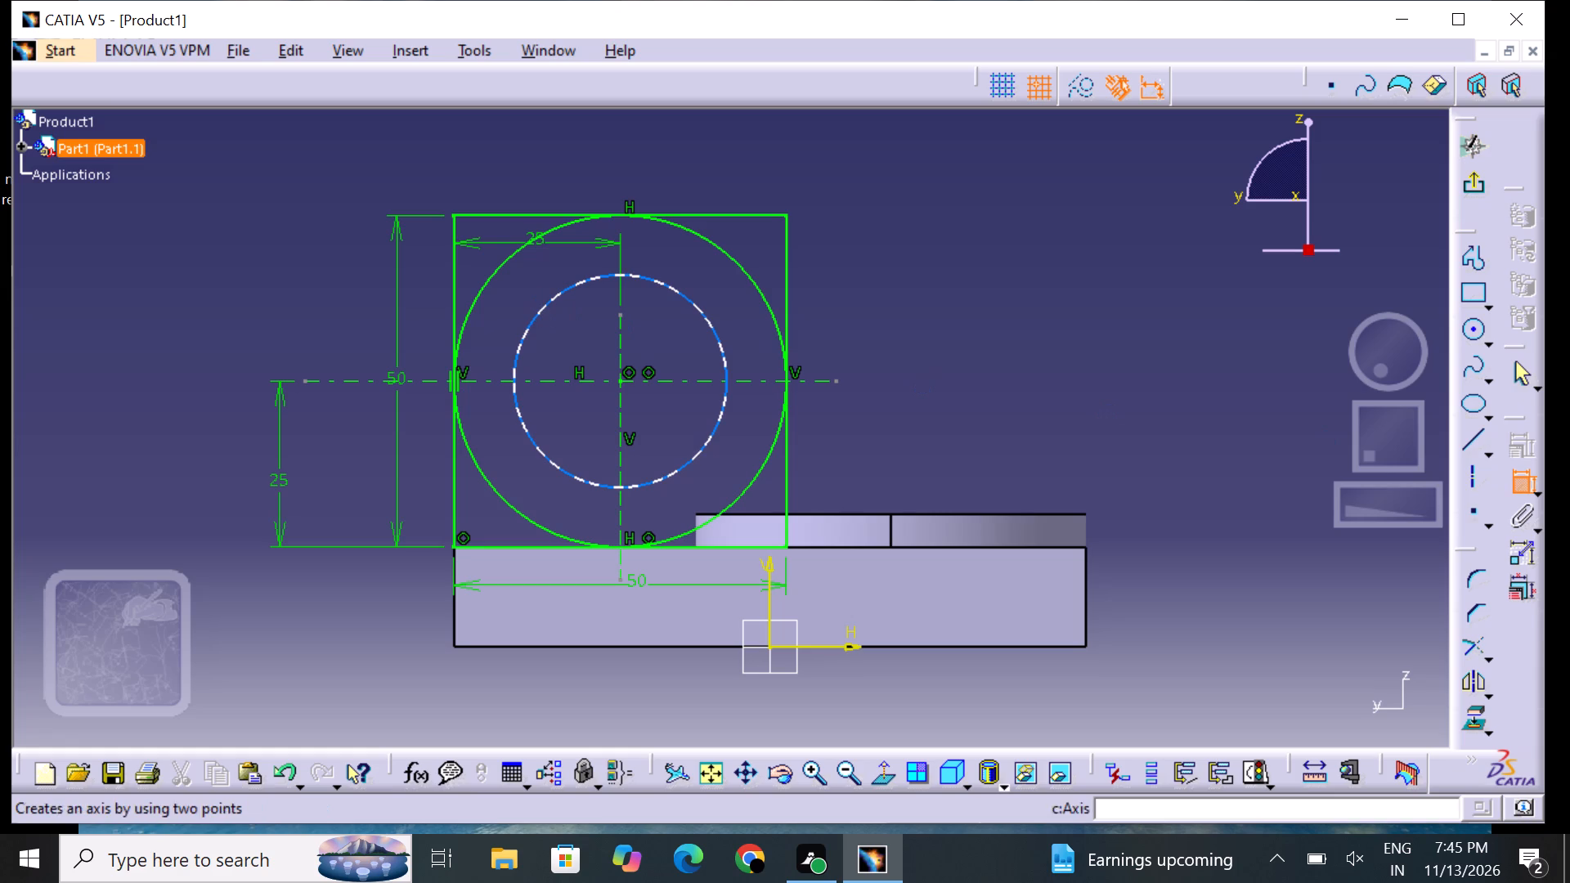
{"action": "left_click", "coordinate": [539, 307]}
{"action": "left_click", "coordinate": [339, 267]}
{"action": "double_click", "coordinate": [341, 262]}
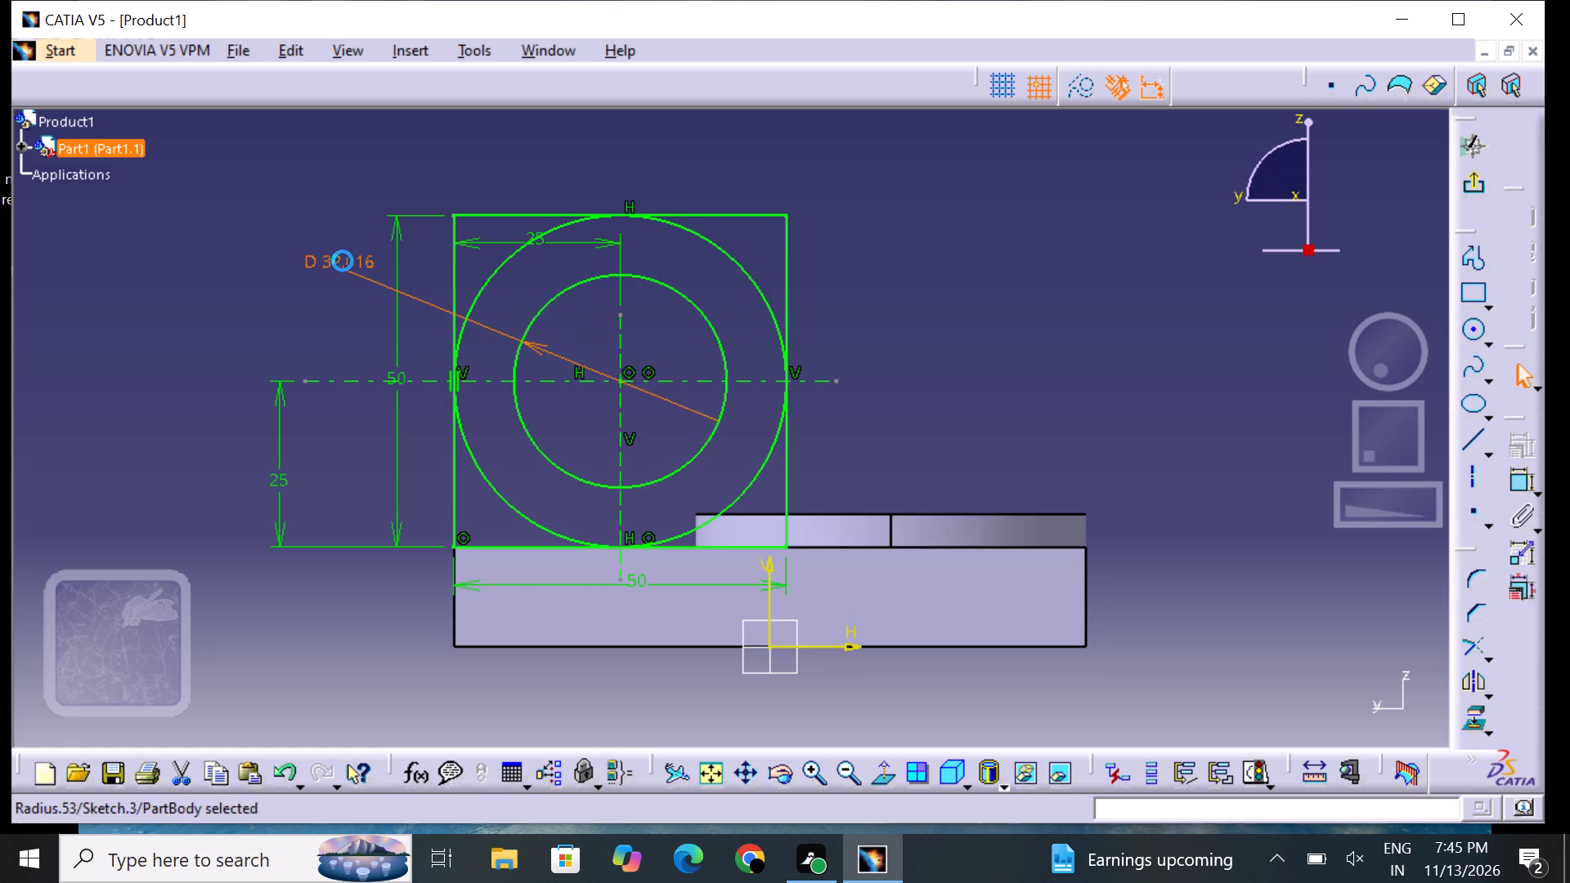
{"action": "key", "text": "BackSpace"}
{"action": "type", "text": "20"}
{"action": "key", "text": "Return"}
{"action": "left_click", "coordinate": [880, 447]}
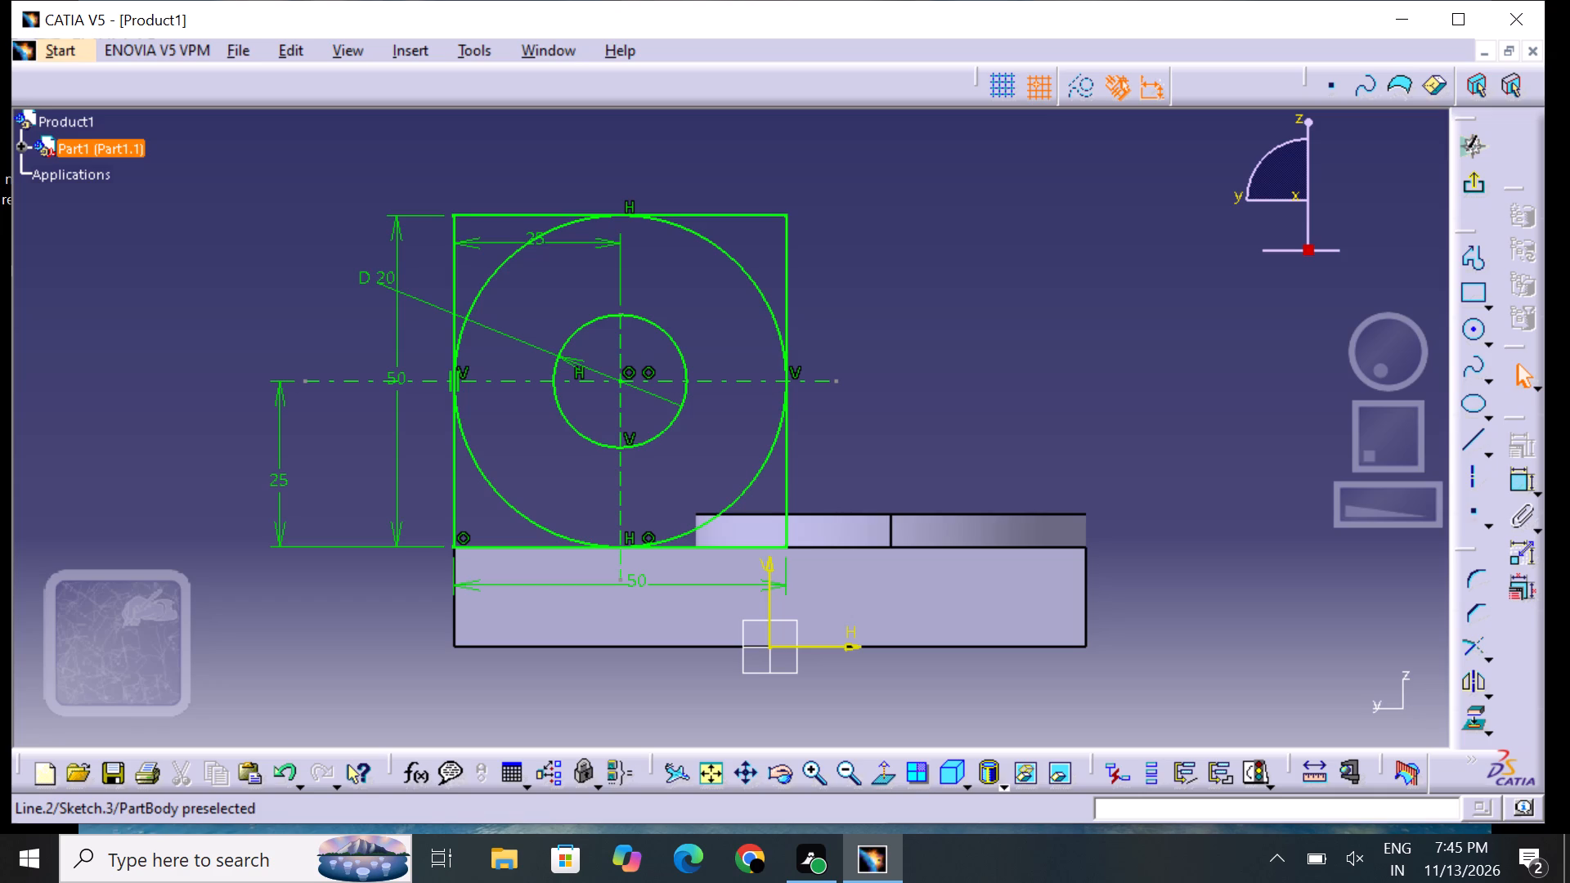
Delete the four edges of the rectangle around the circles.
{"action": "left_click", "coordinate": [789, 250]}
{"action": "right_click", "coordinate": [789, 250]}
{"action": "left_click", "coordinate": [872, 579]}
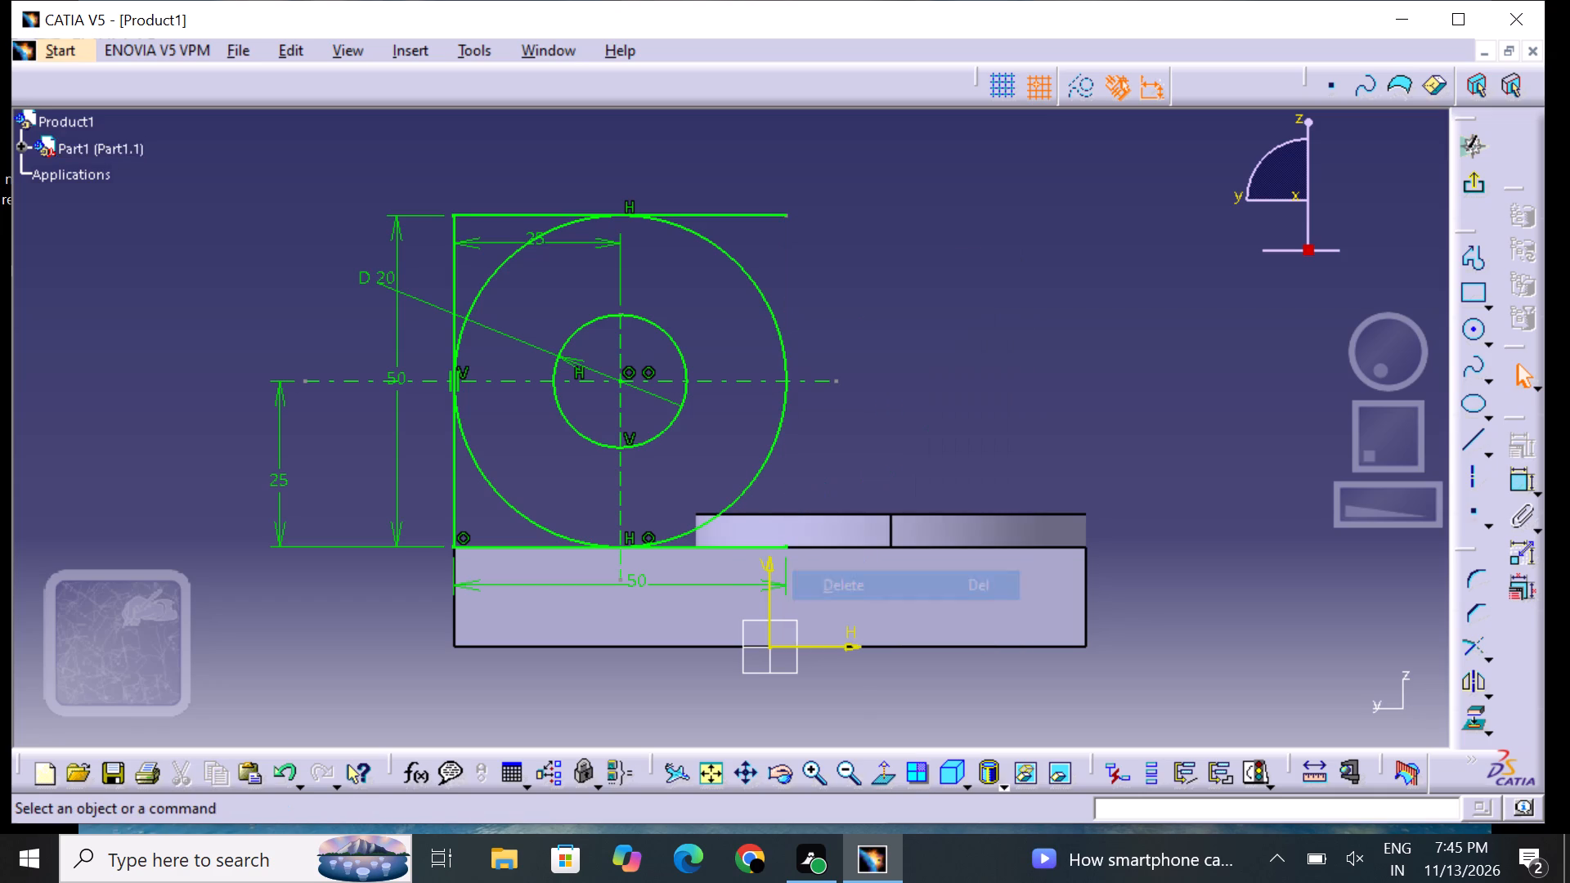
{"action": "left_click", "coordinate": [736, 212]}
{"action": "right_click", "coordinate": [738, 213]}
{"action": "left_click", "coordinate": [736, 219]}
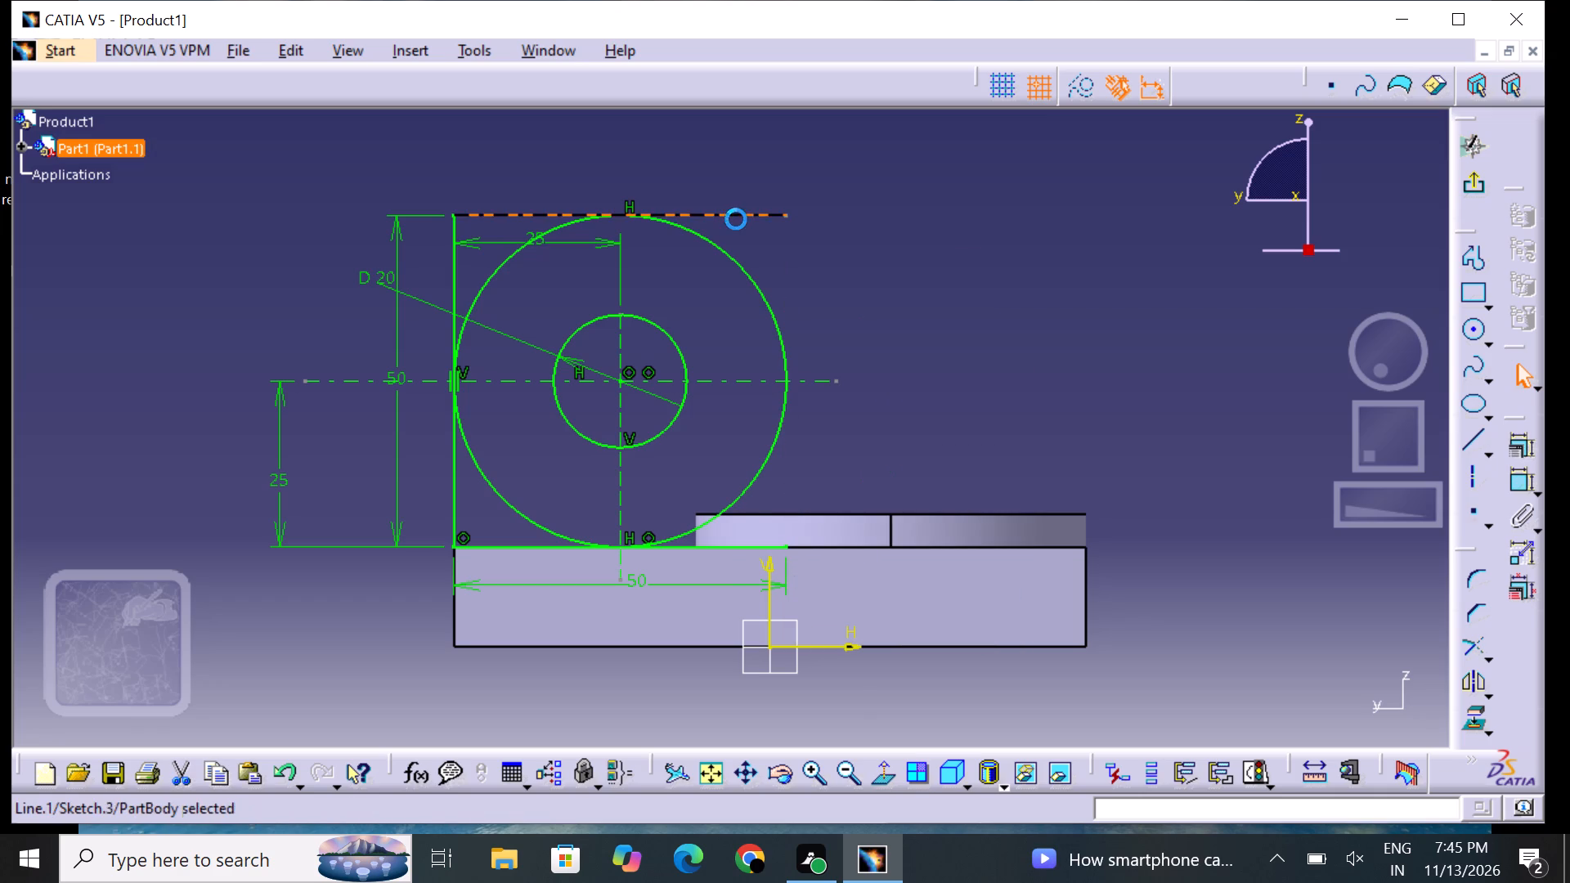
{"action": "right_click", "coordinate": [736, 219]}
{"action": "left_click", "coordinate": [814, 554]}
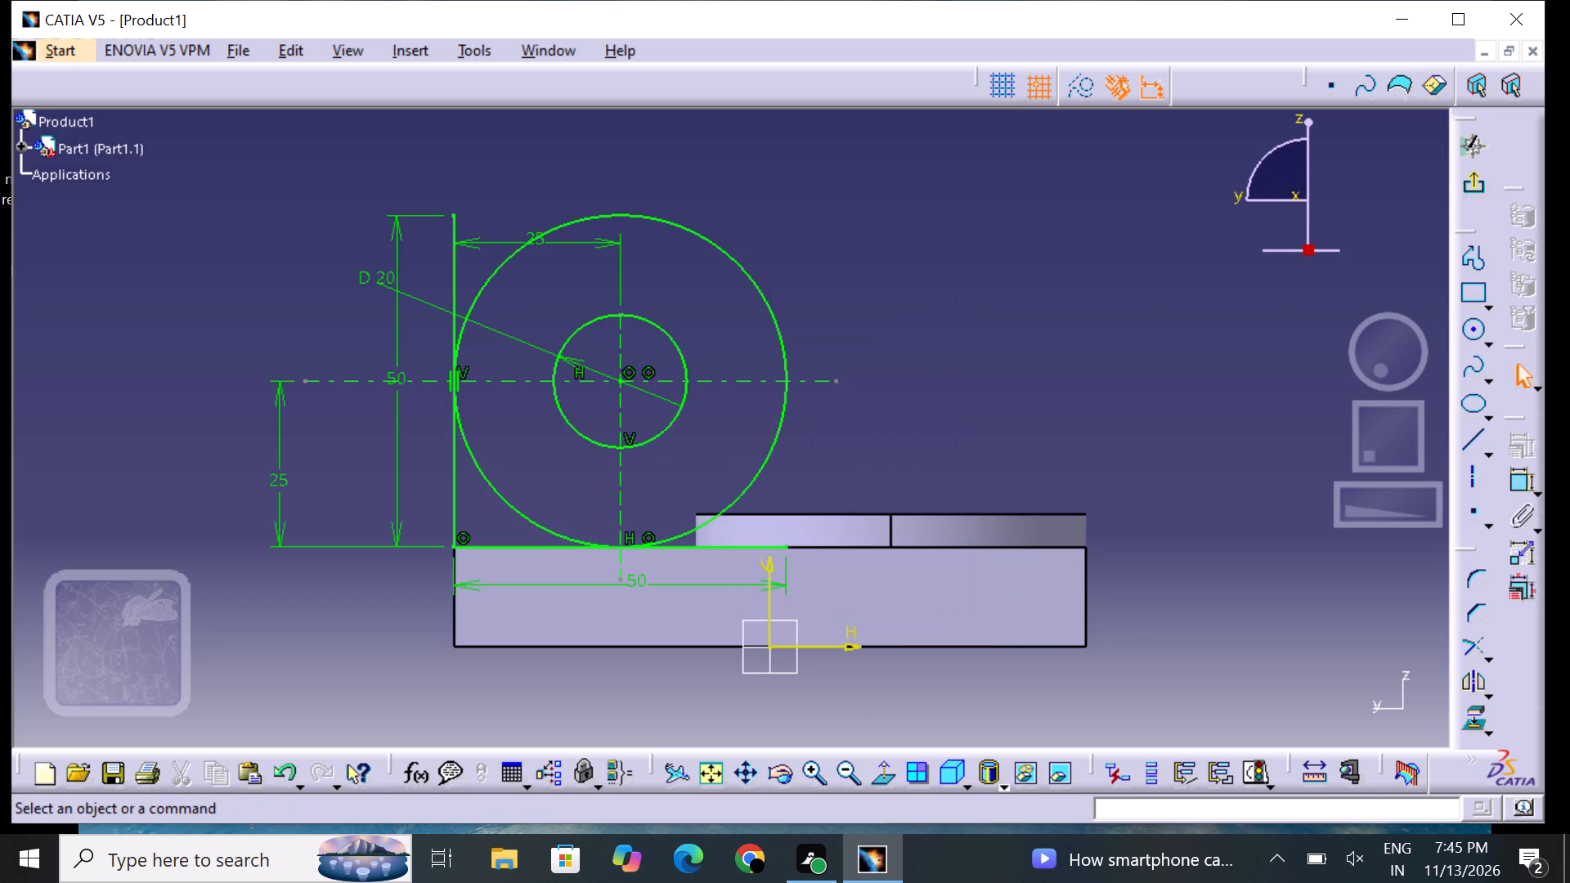
{"action": "left_click", "coordinate": [455, 256]}
{"action": "right_click", "coordinate": [455, 256]}
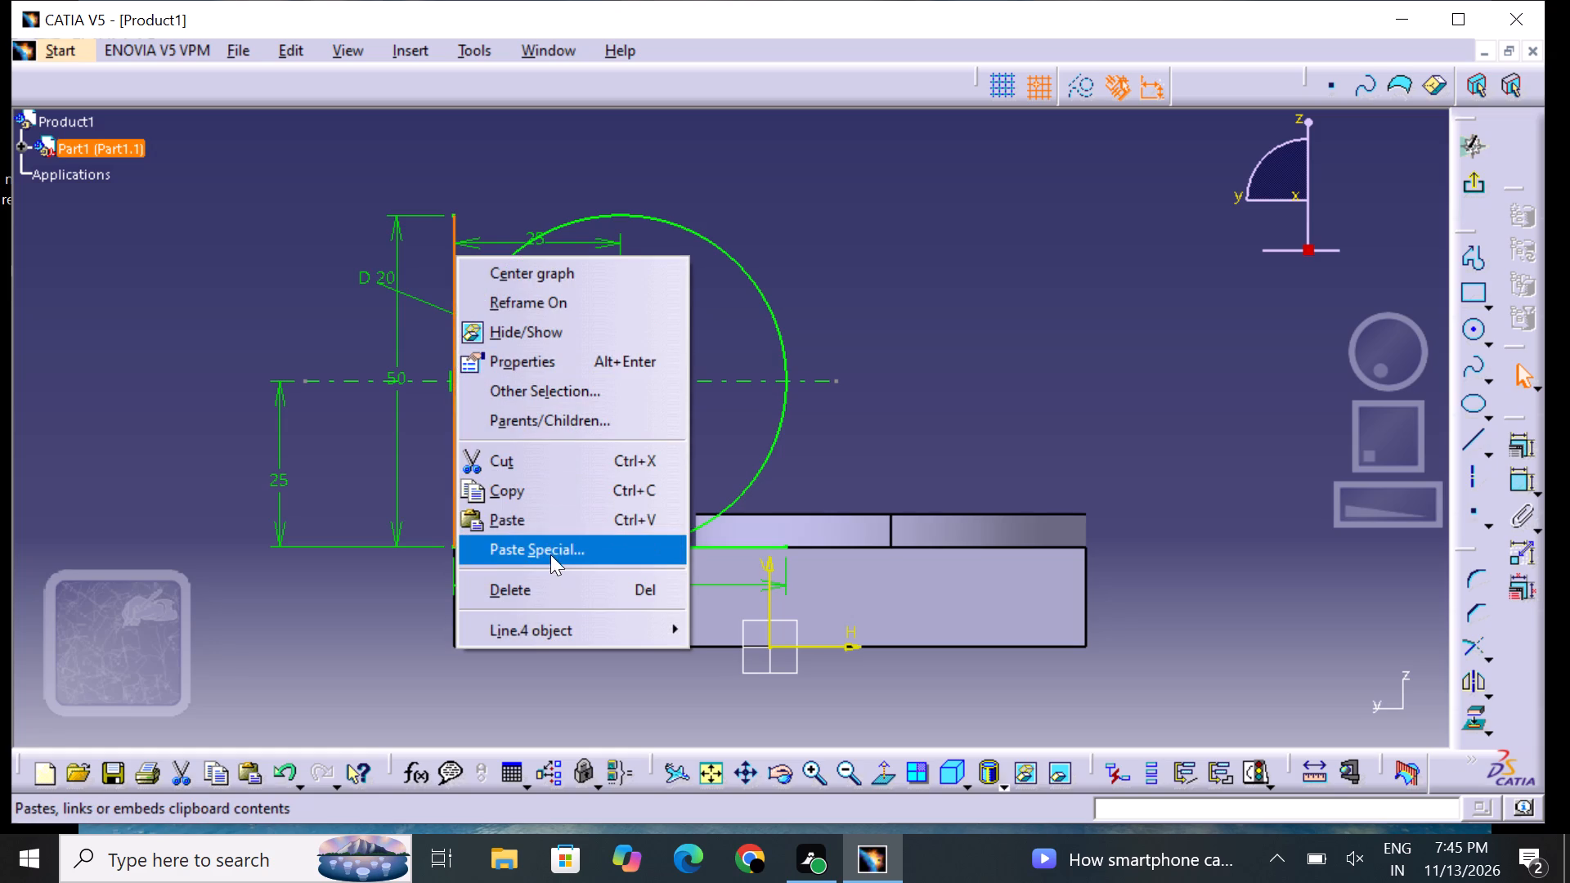
{"action": "left_click", "coordinate": [567, 597]}
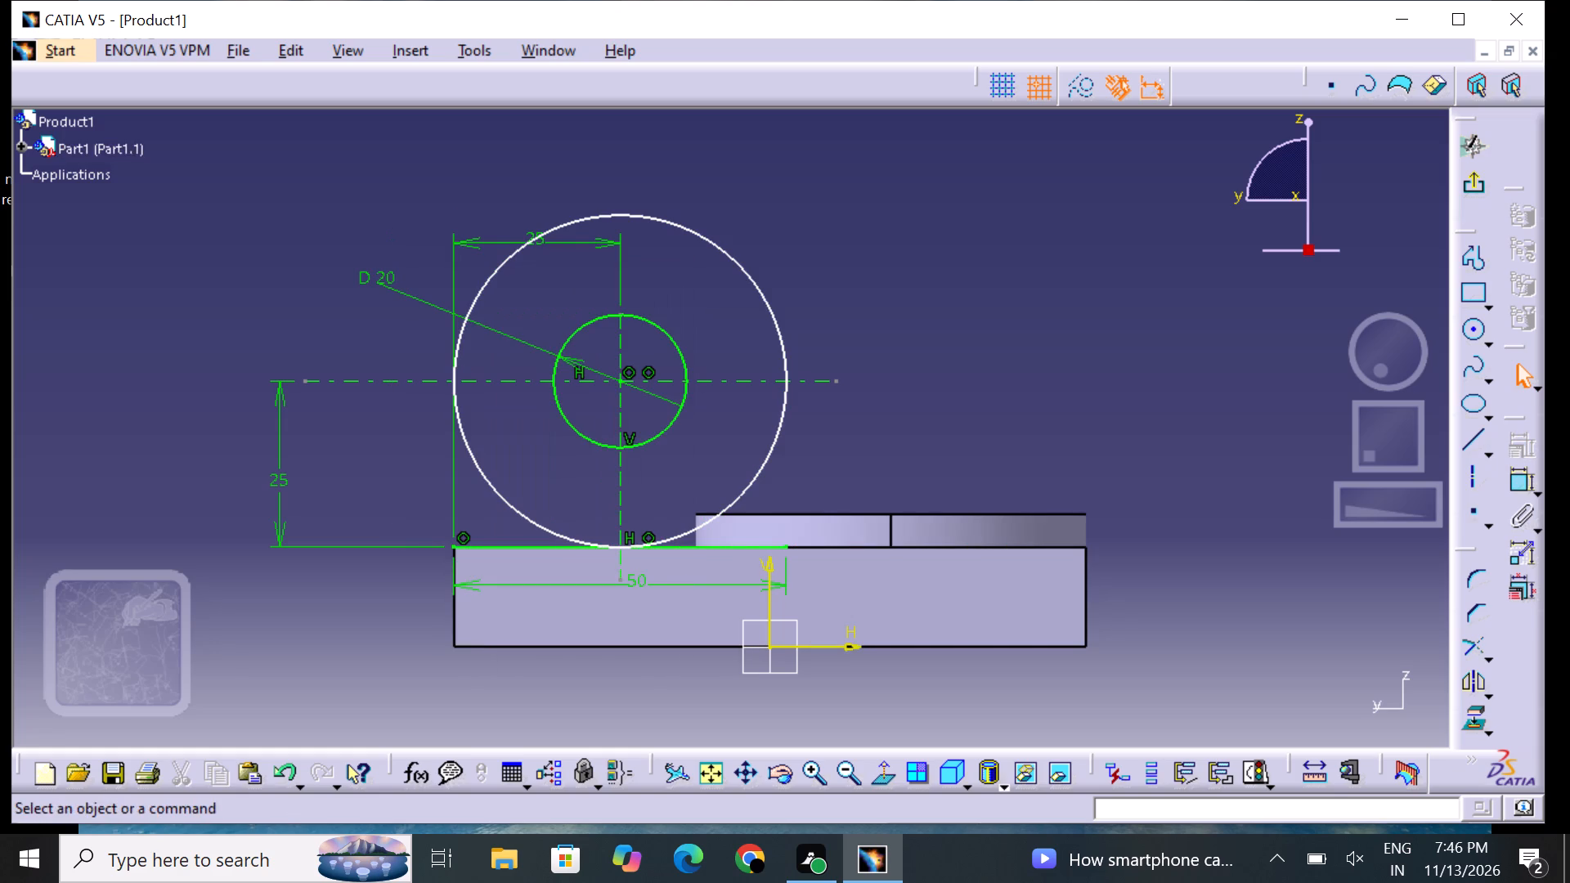
{"action": "left_click", "coordinate": [535, 545]}
{"action": "right_click", "coordinate": [533, 545]}
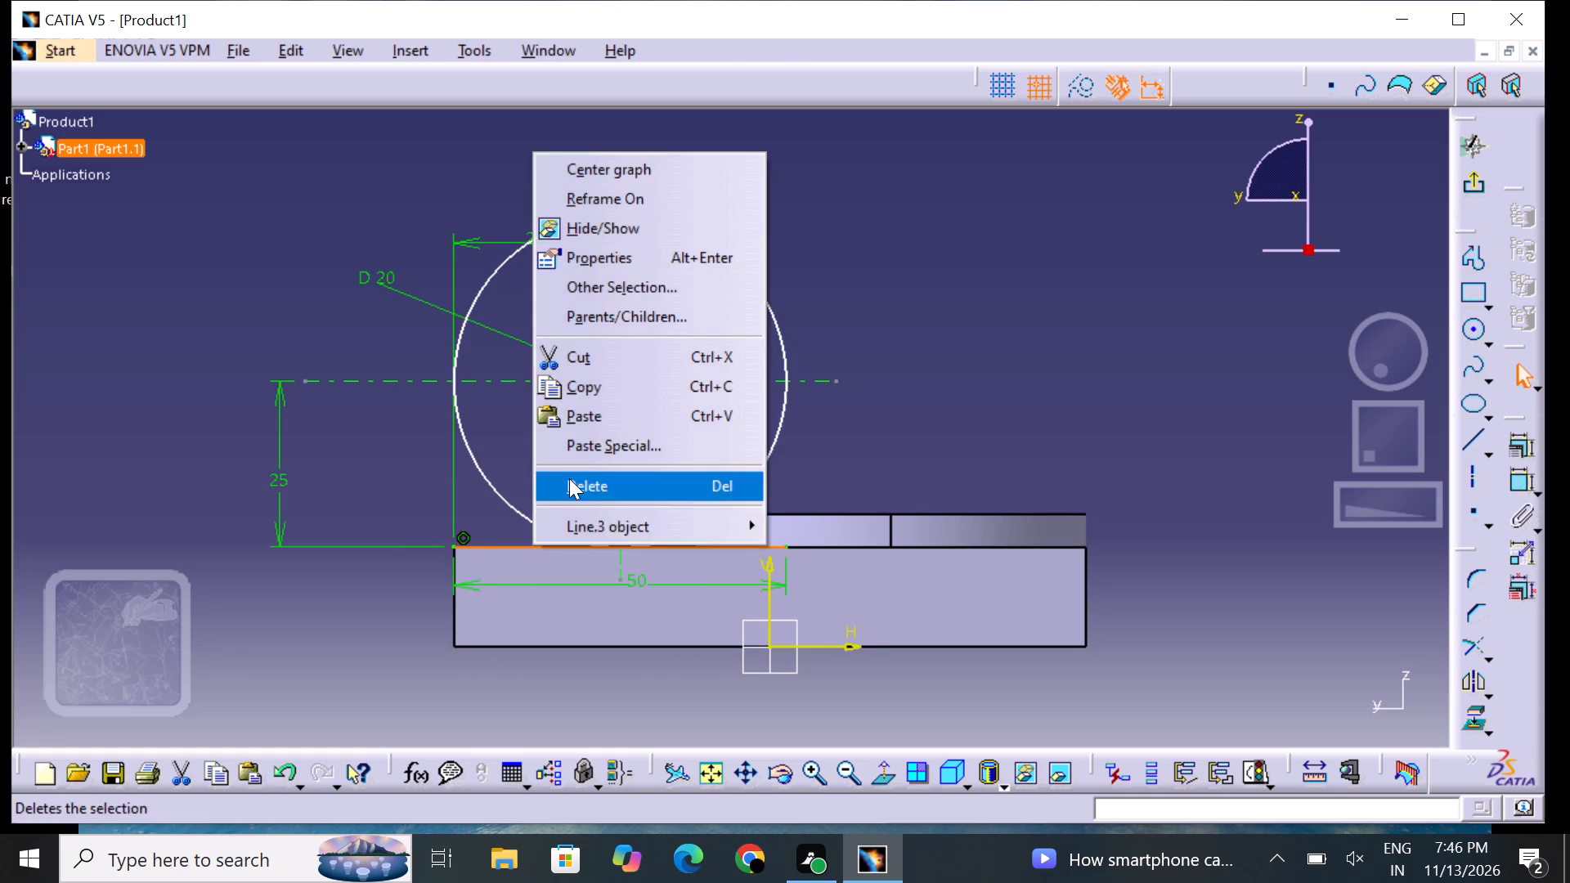
{"action": "left_click", "coordinate": [571, 477]}
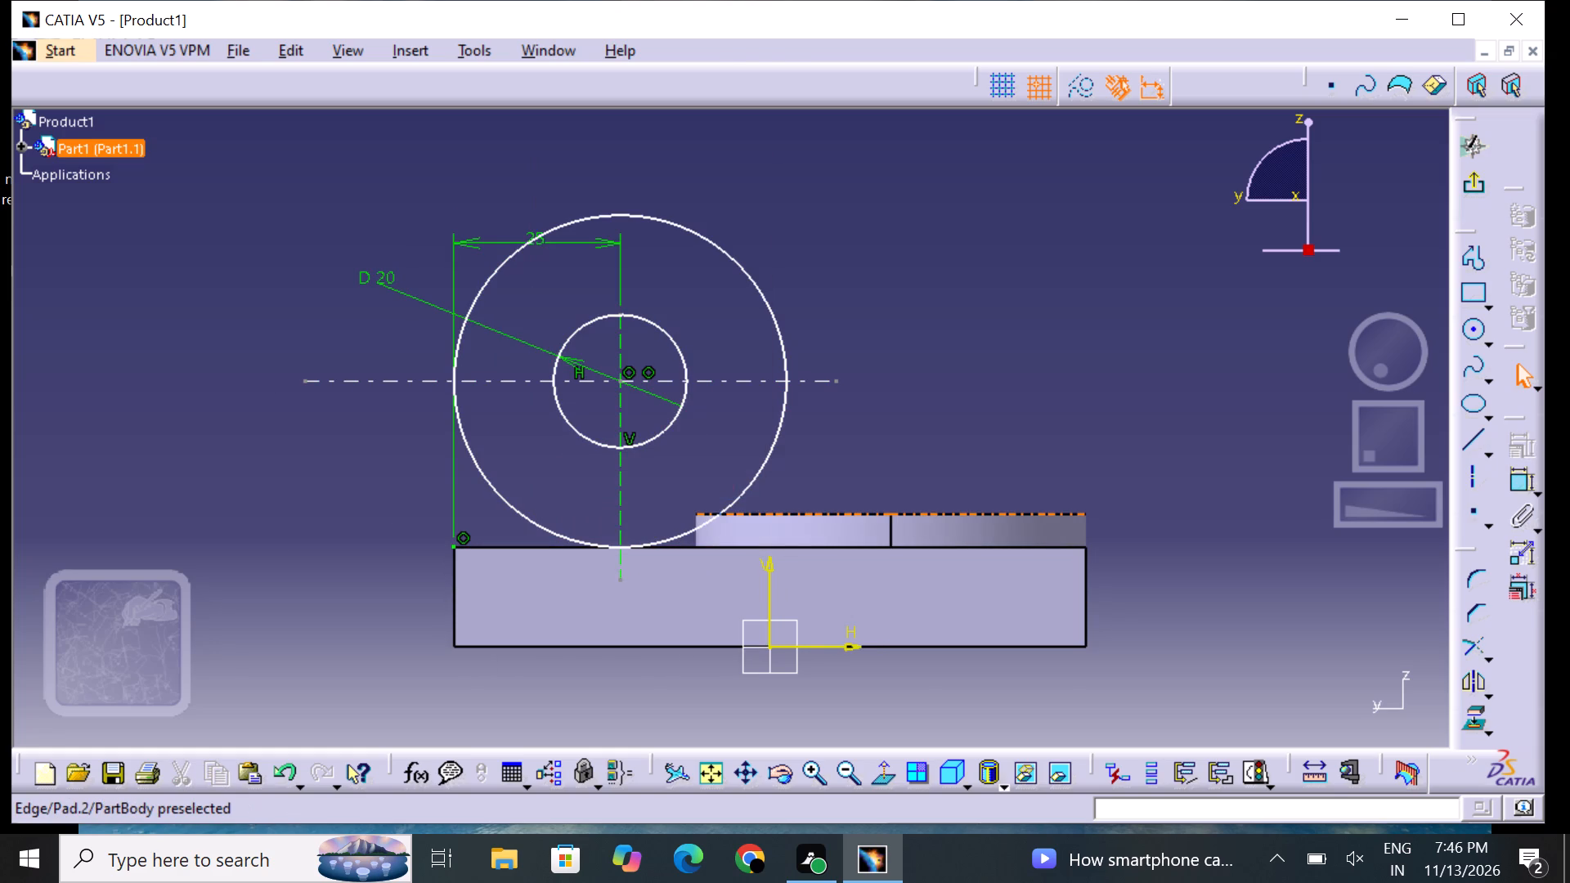
Delete the horizontal and vertical axes passing through the circles.
{"action": "left_click", "coordinate": [500, 385]}
{"action": "right_click_drag", "start_coordinate": [500, 385], "coordinate": [500, 394]}
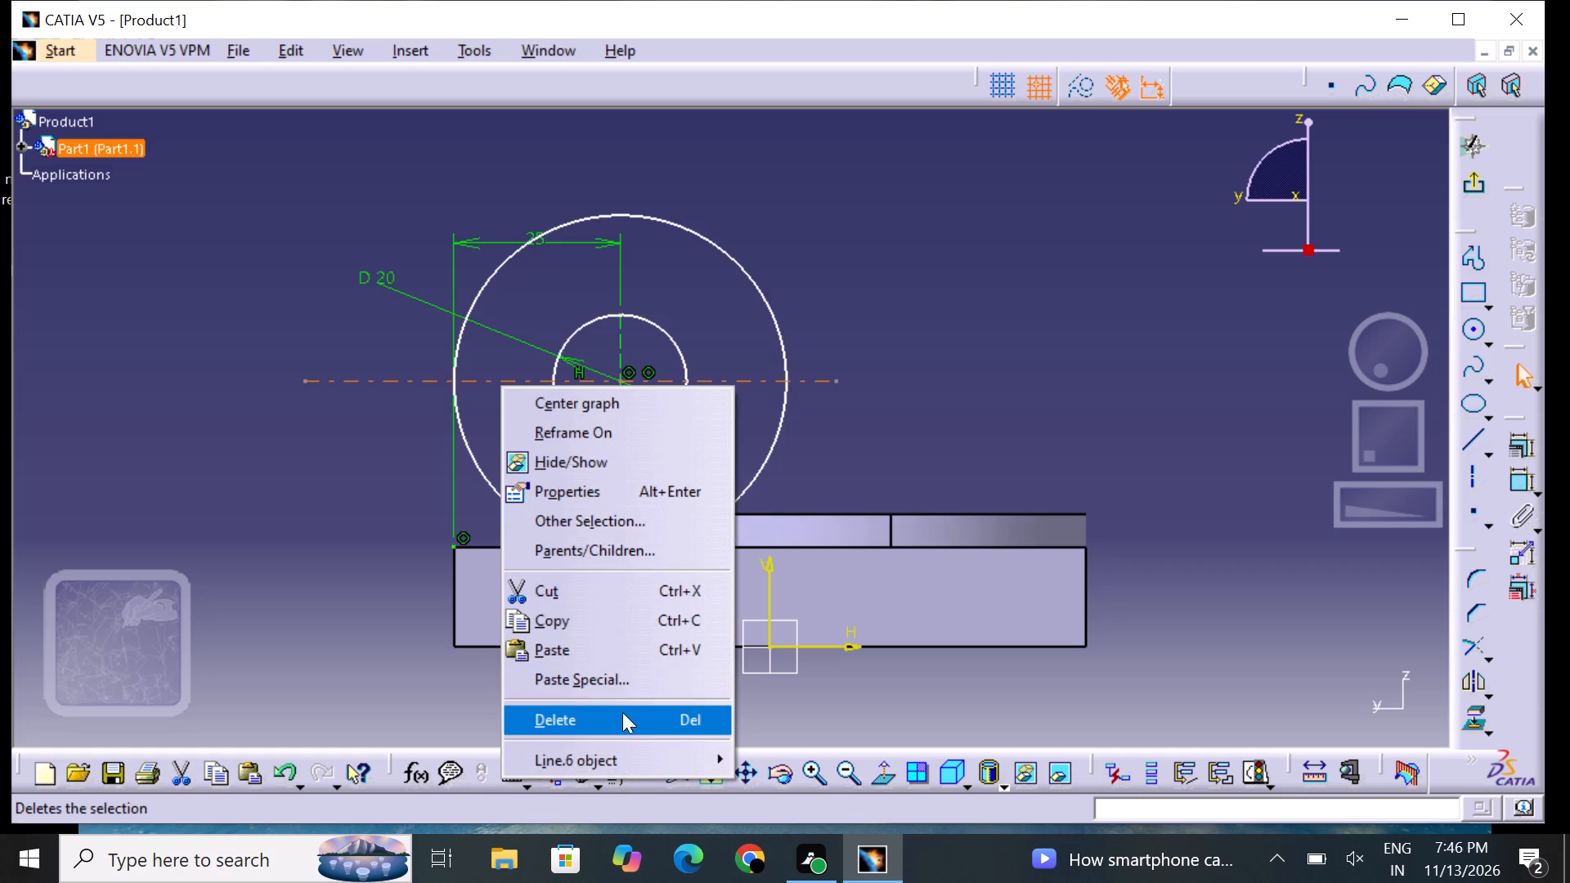
{"action": "left_click", "coordinate": [623, 712]}
{"action": "left_click", "coordinate": [625, 482]}
{"action": "right_click_drag", "start_coordinate": [622, 482], "coordinate": [620, 489]}
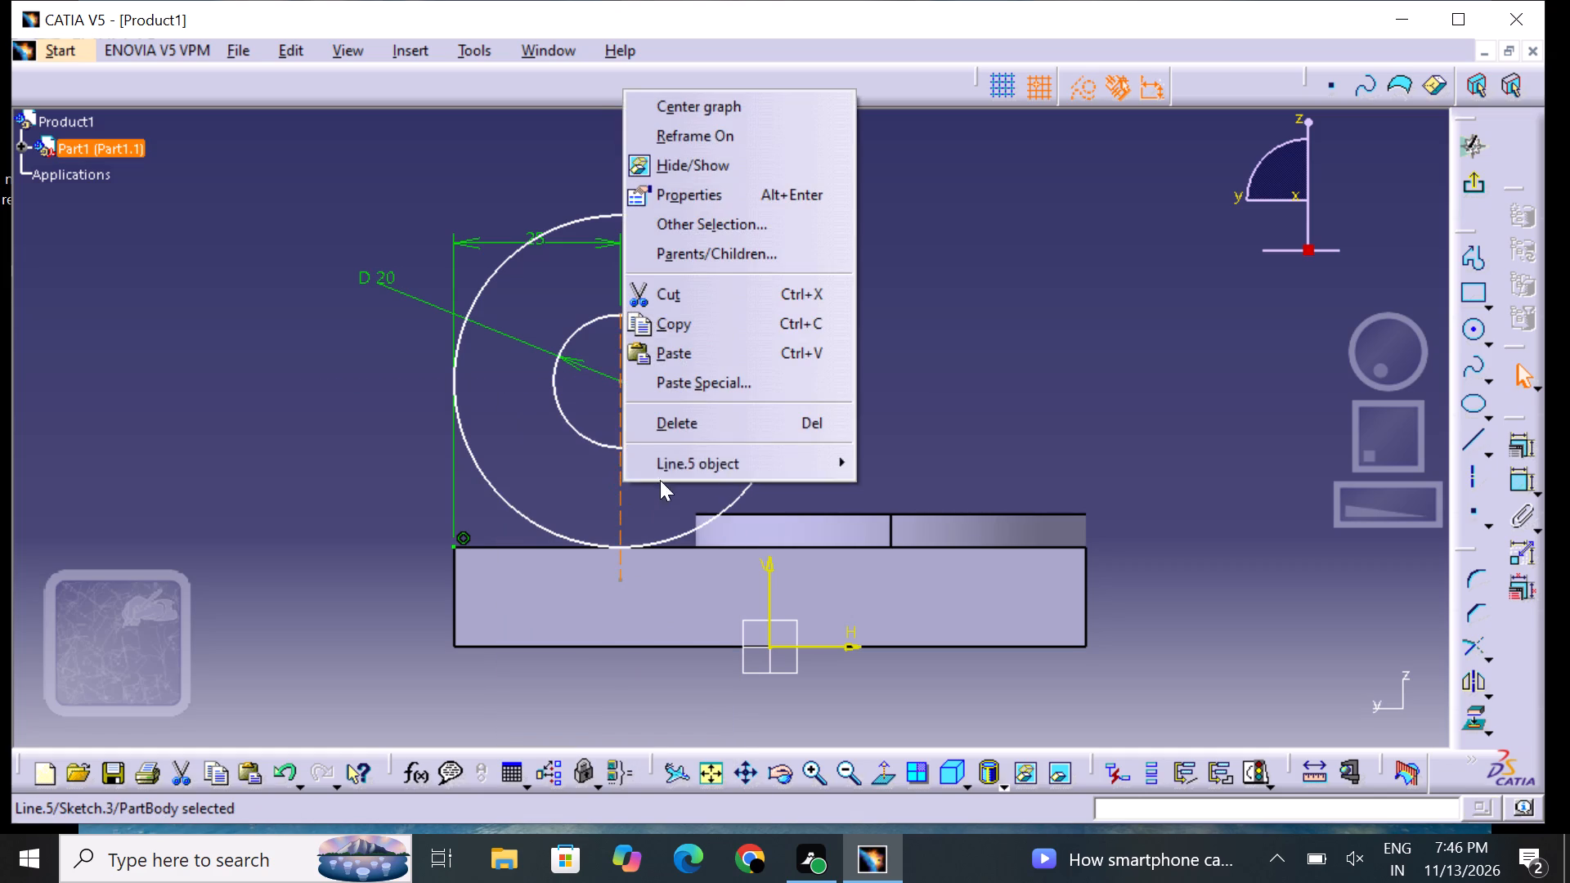
{"action": "left_click", "coordinate": [670, 436]}
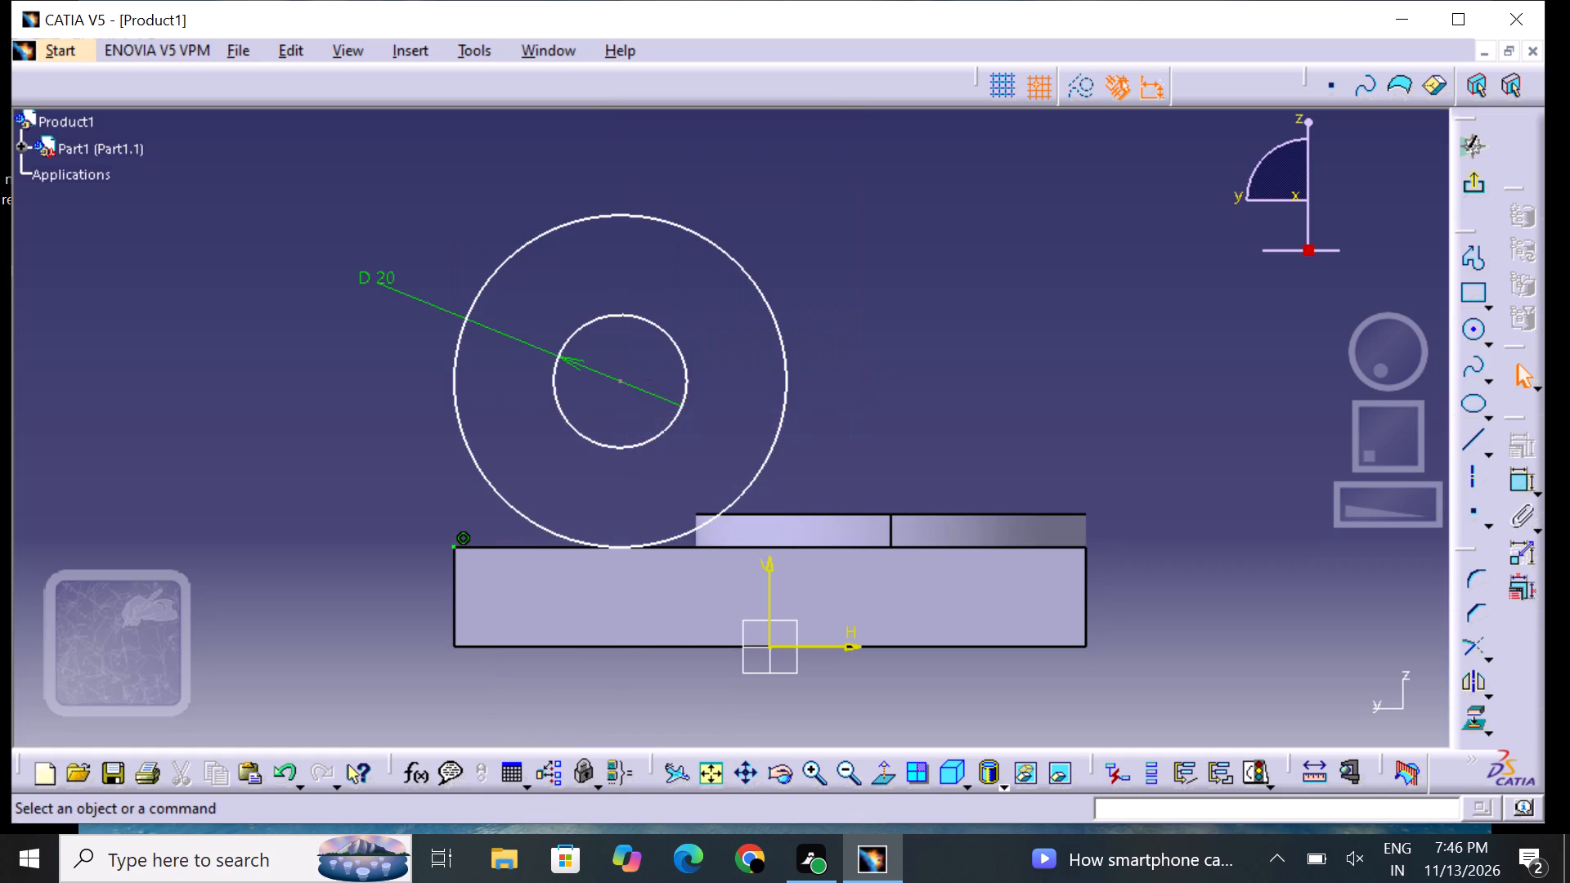
Dimension the outer circle's diameter and exit the sketch.
{"action": "left_click", "coordinate": [1523, 478]}
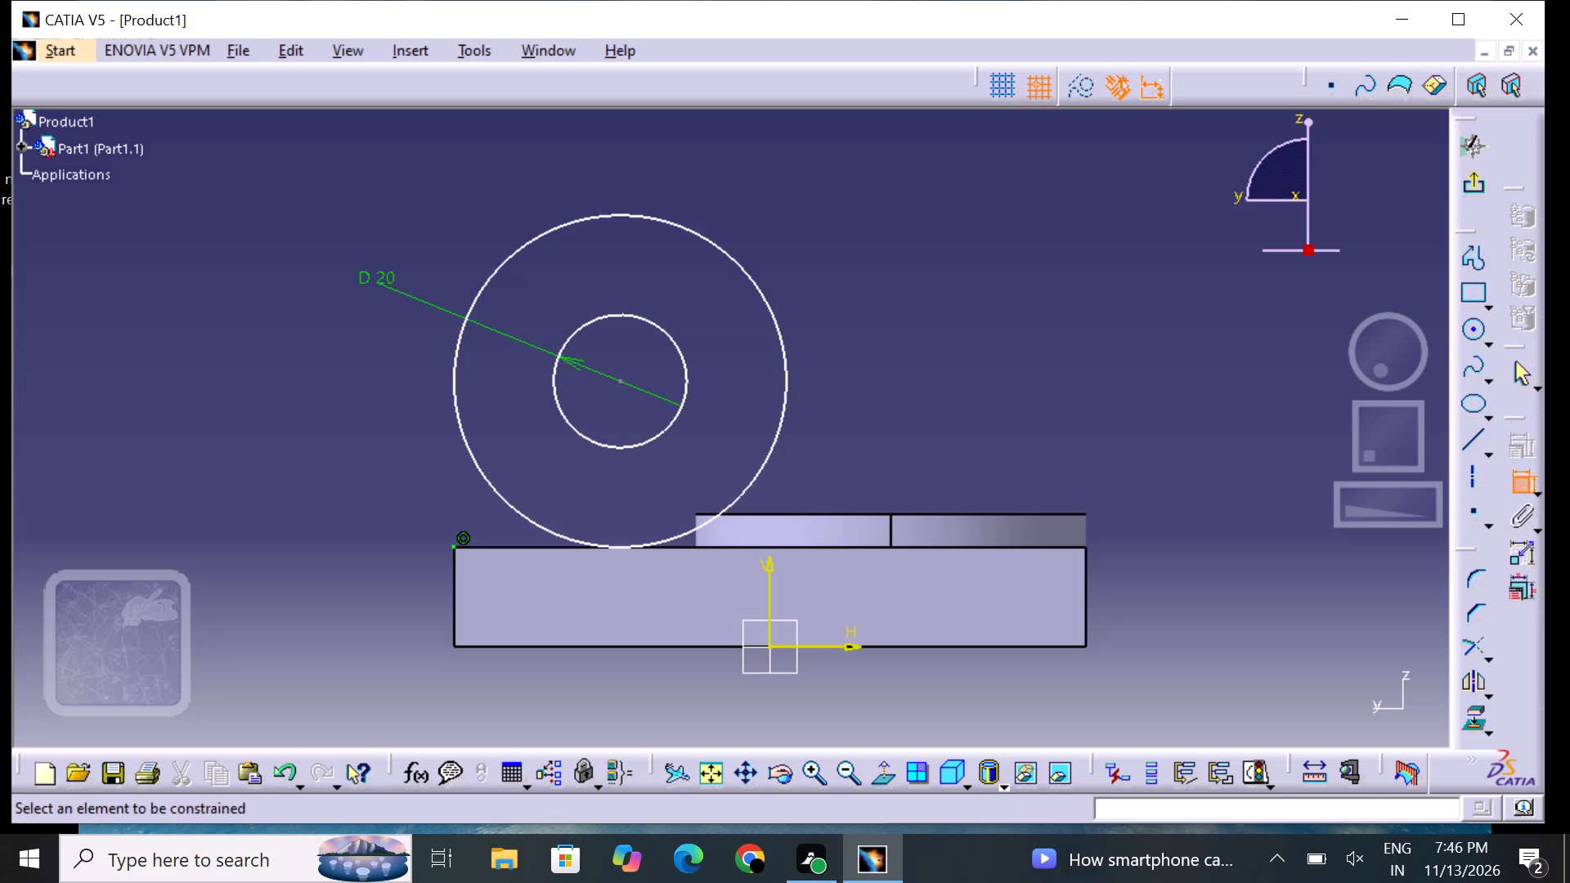
{"action": "left_click", "coordinate": [470, 452]}
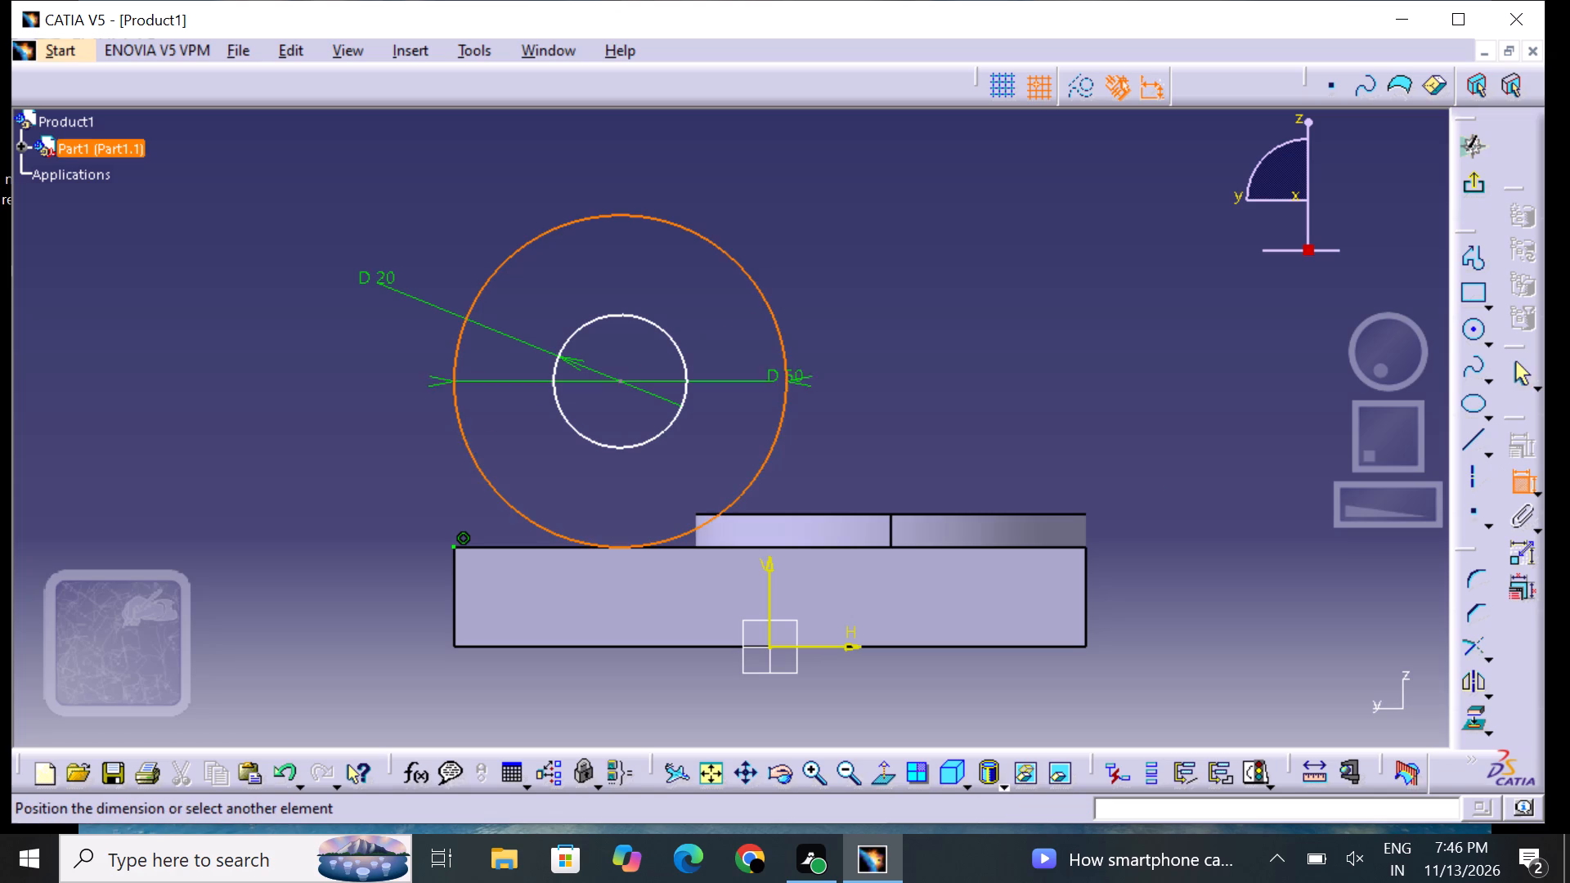
{"action": "left_click", "coordinate": [357, 459]}
{"action": "left_click", "coordinate": [580, 465]}
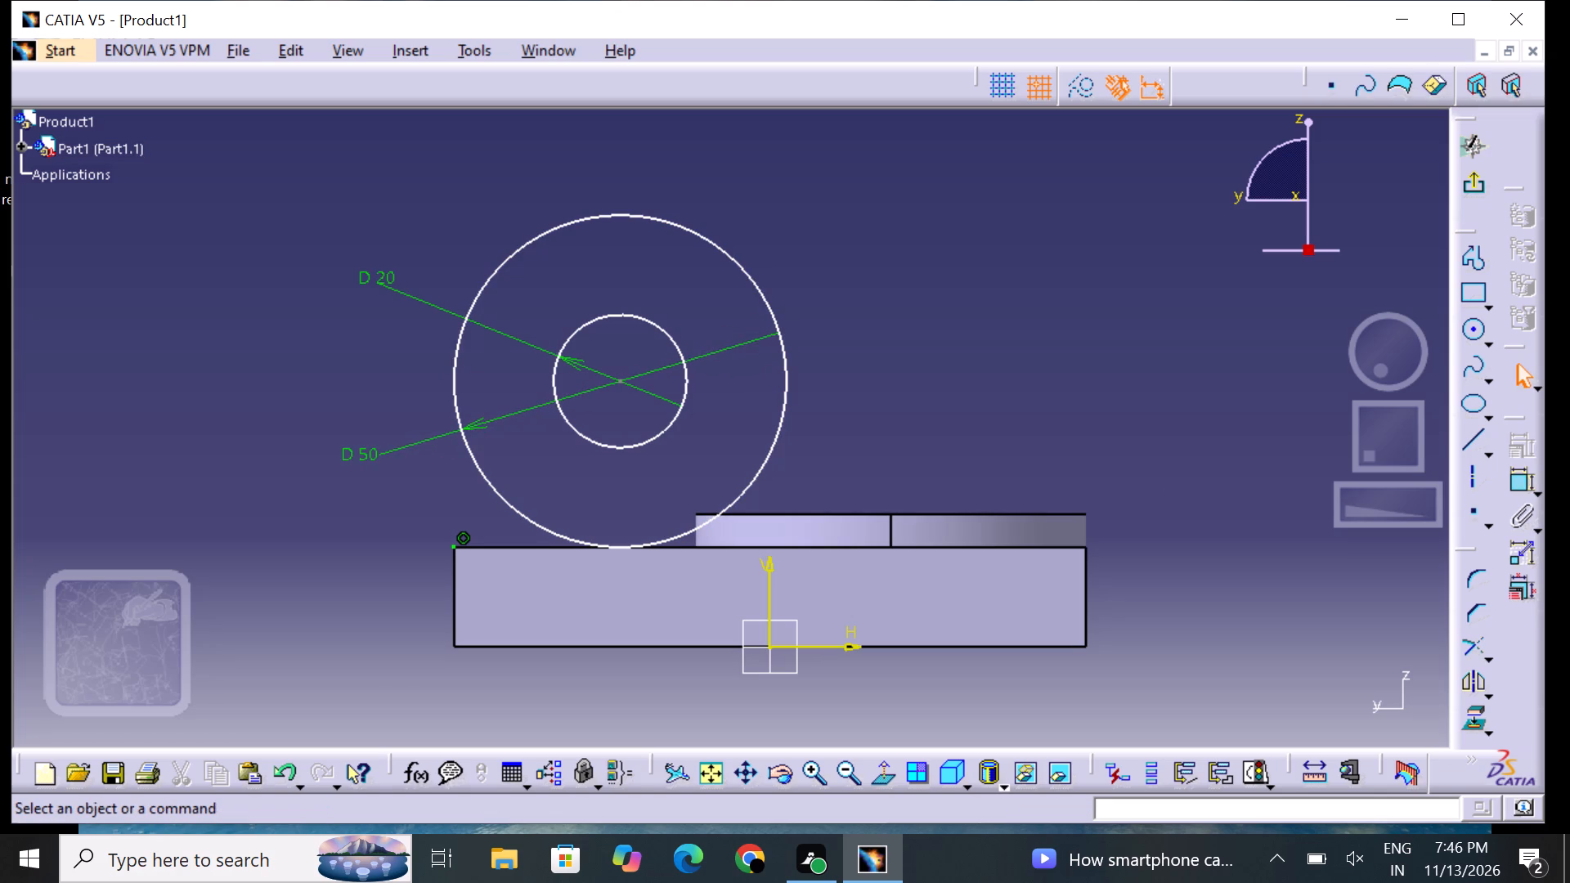
{"action": "left_click", "coordinate": [1477, 194]}
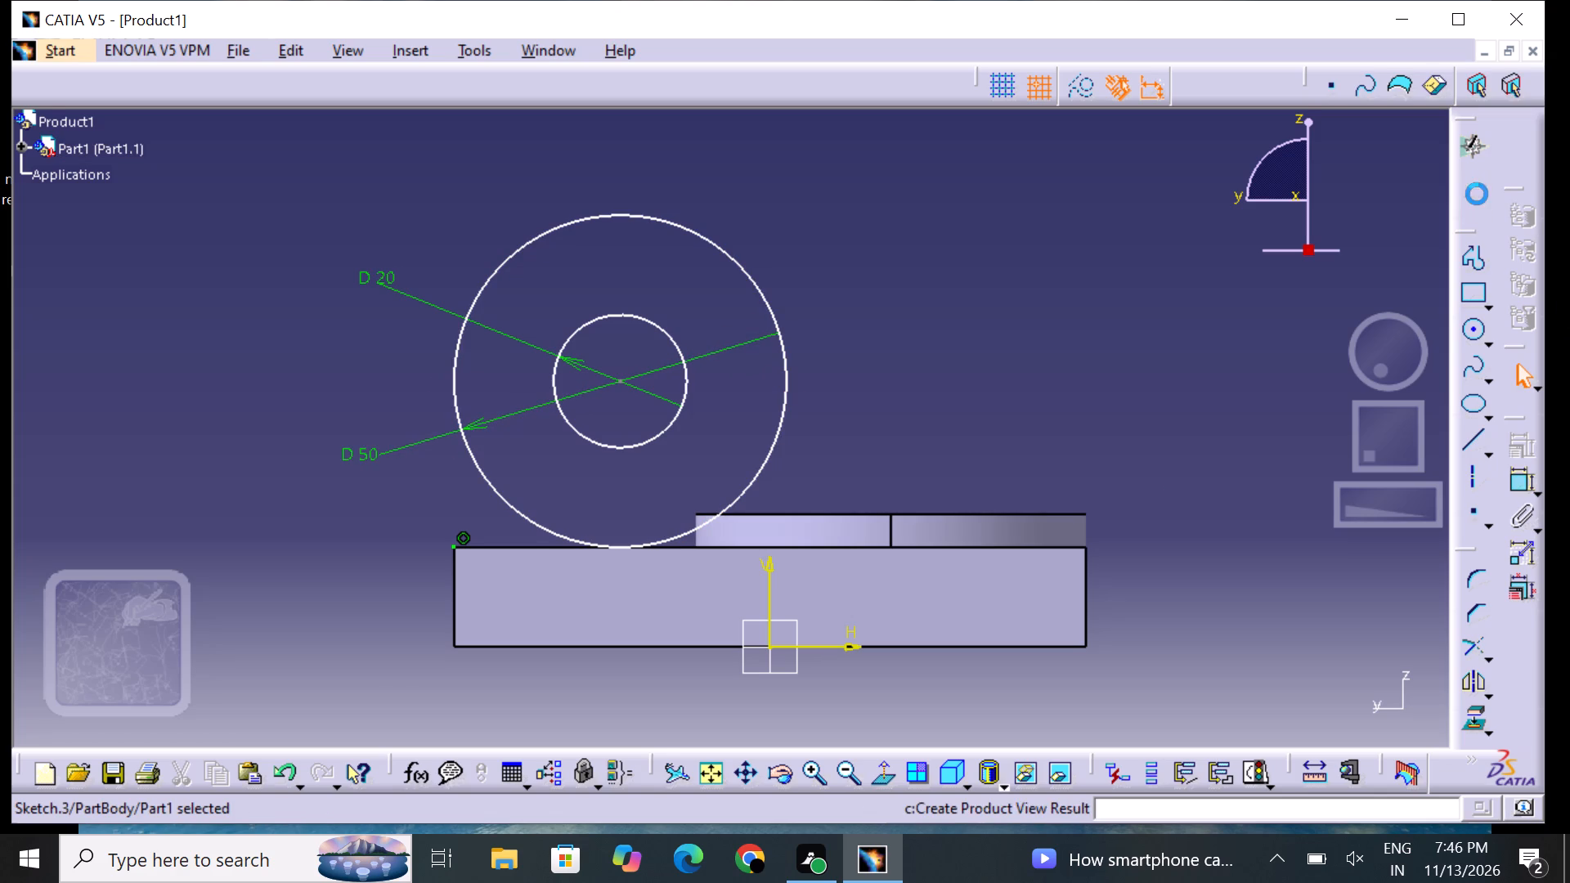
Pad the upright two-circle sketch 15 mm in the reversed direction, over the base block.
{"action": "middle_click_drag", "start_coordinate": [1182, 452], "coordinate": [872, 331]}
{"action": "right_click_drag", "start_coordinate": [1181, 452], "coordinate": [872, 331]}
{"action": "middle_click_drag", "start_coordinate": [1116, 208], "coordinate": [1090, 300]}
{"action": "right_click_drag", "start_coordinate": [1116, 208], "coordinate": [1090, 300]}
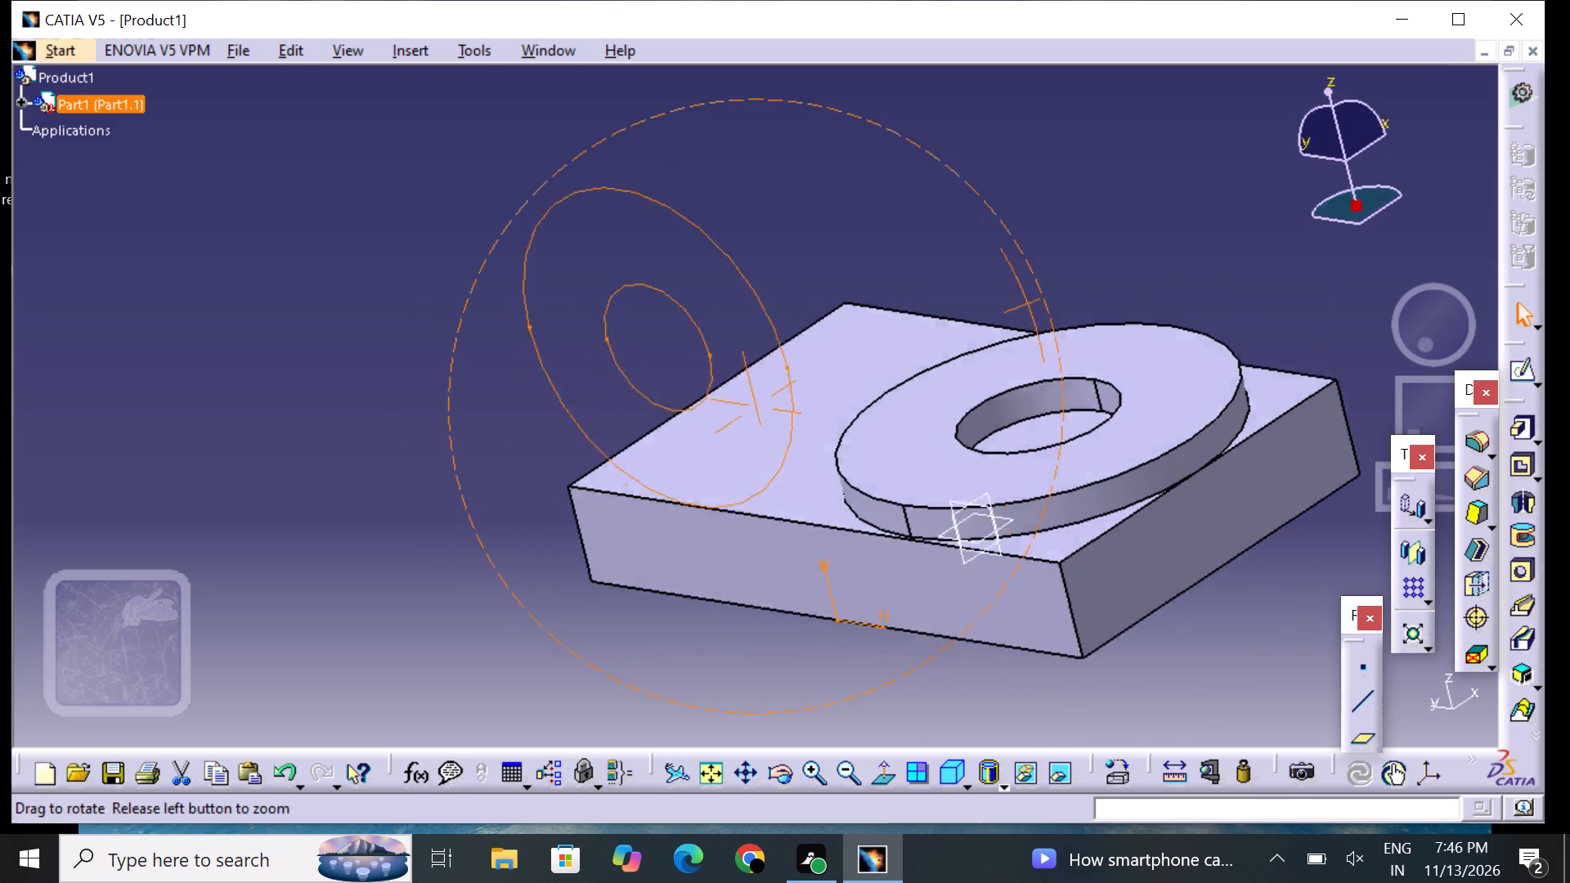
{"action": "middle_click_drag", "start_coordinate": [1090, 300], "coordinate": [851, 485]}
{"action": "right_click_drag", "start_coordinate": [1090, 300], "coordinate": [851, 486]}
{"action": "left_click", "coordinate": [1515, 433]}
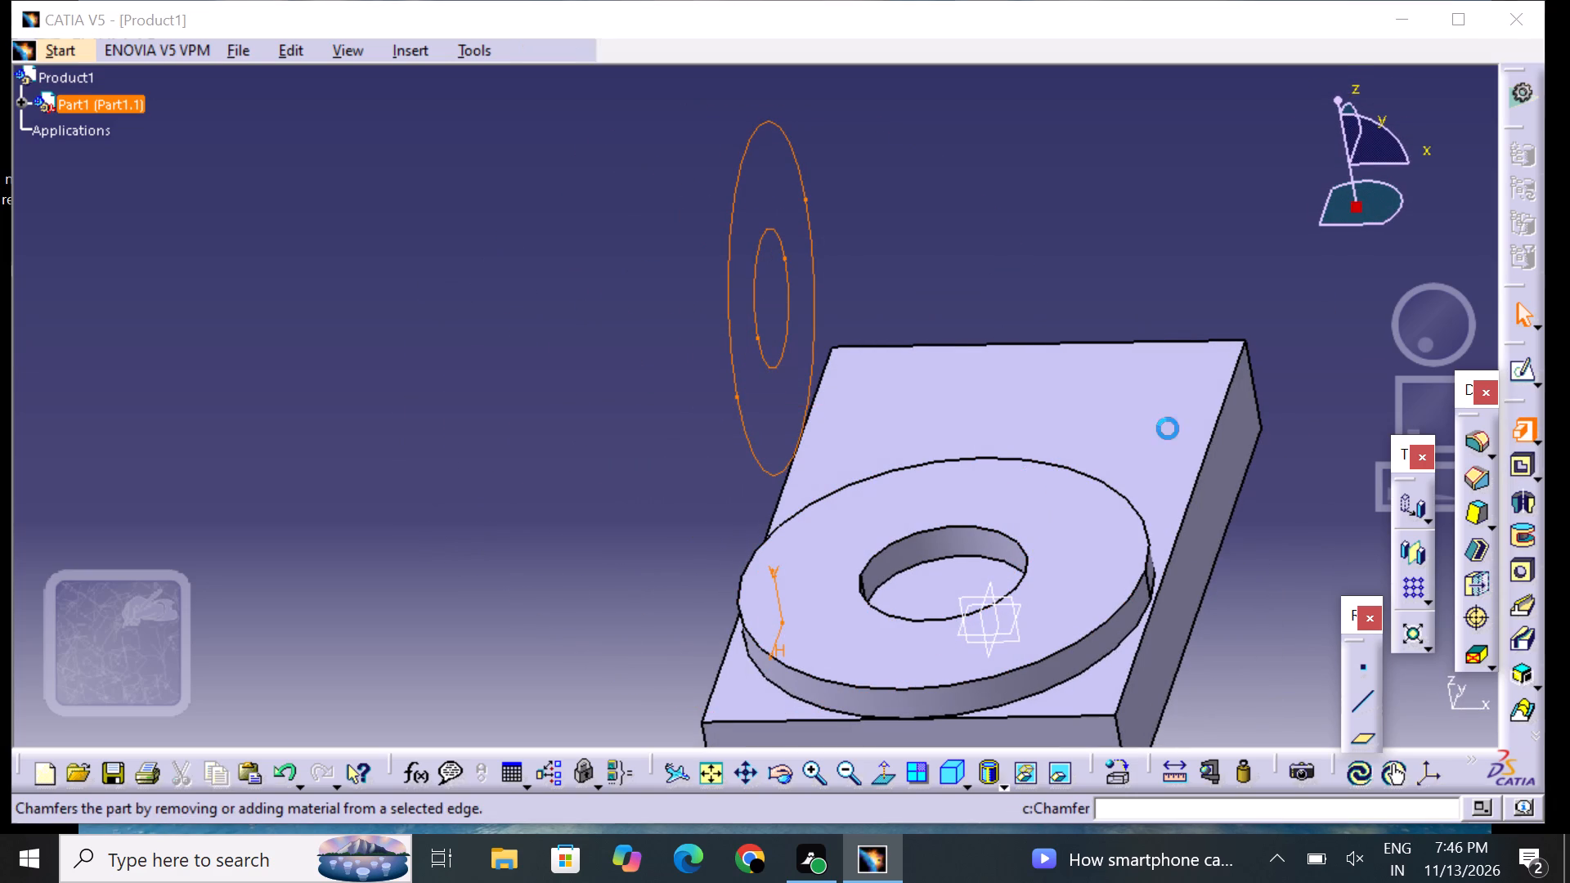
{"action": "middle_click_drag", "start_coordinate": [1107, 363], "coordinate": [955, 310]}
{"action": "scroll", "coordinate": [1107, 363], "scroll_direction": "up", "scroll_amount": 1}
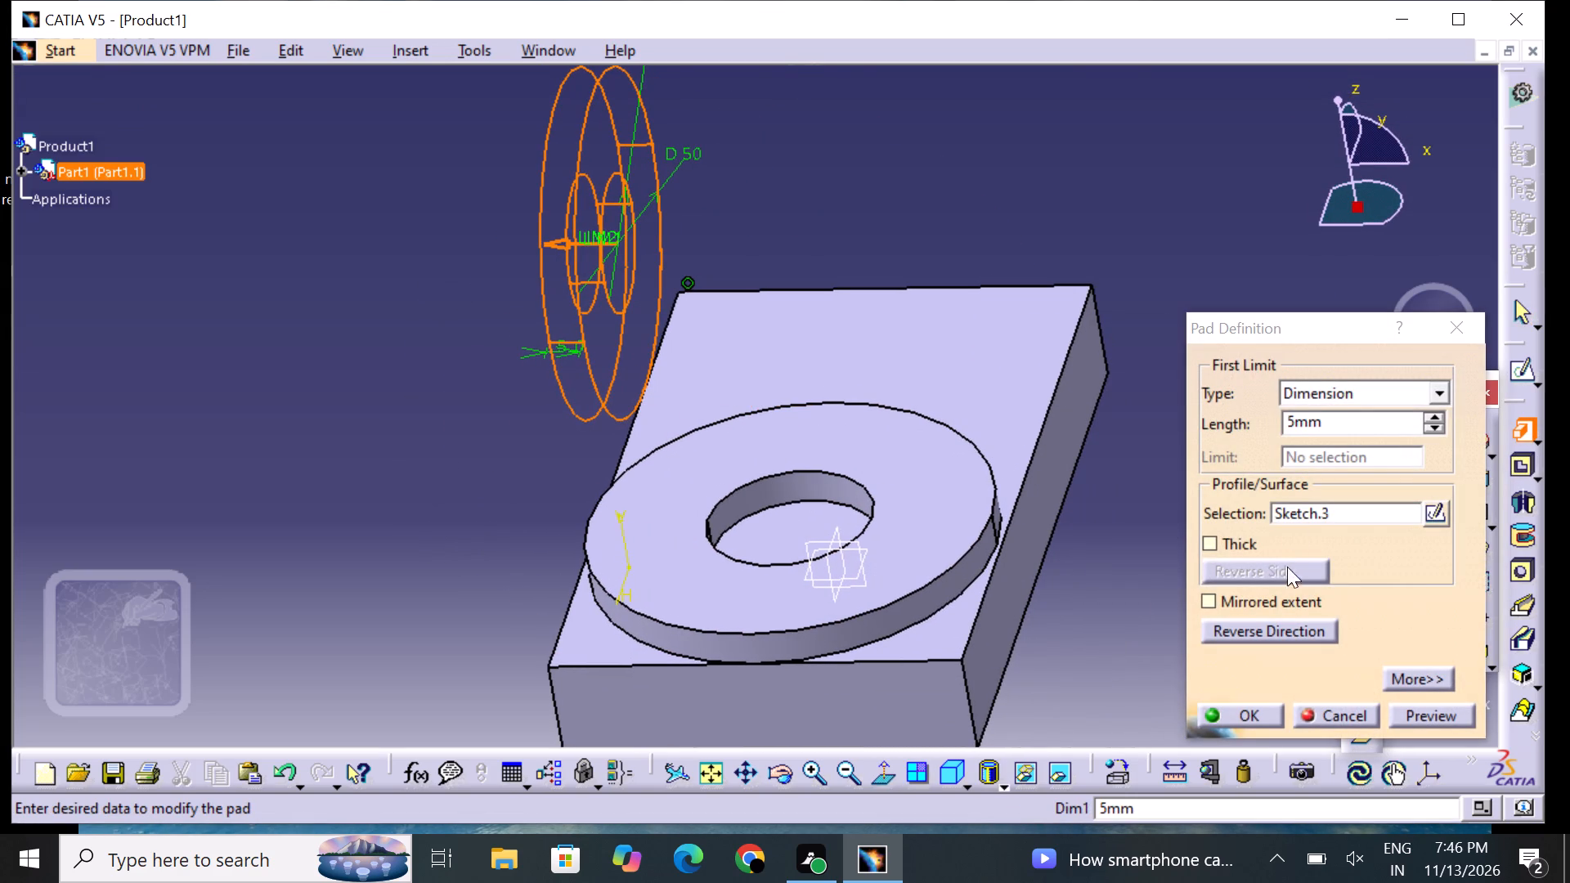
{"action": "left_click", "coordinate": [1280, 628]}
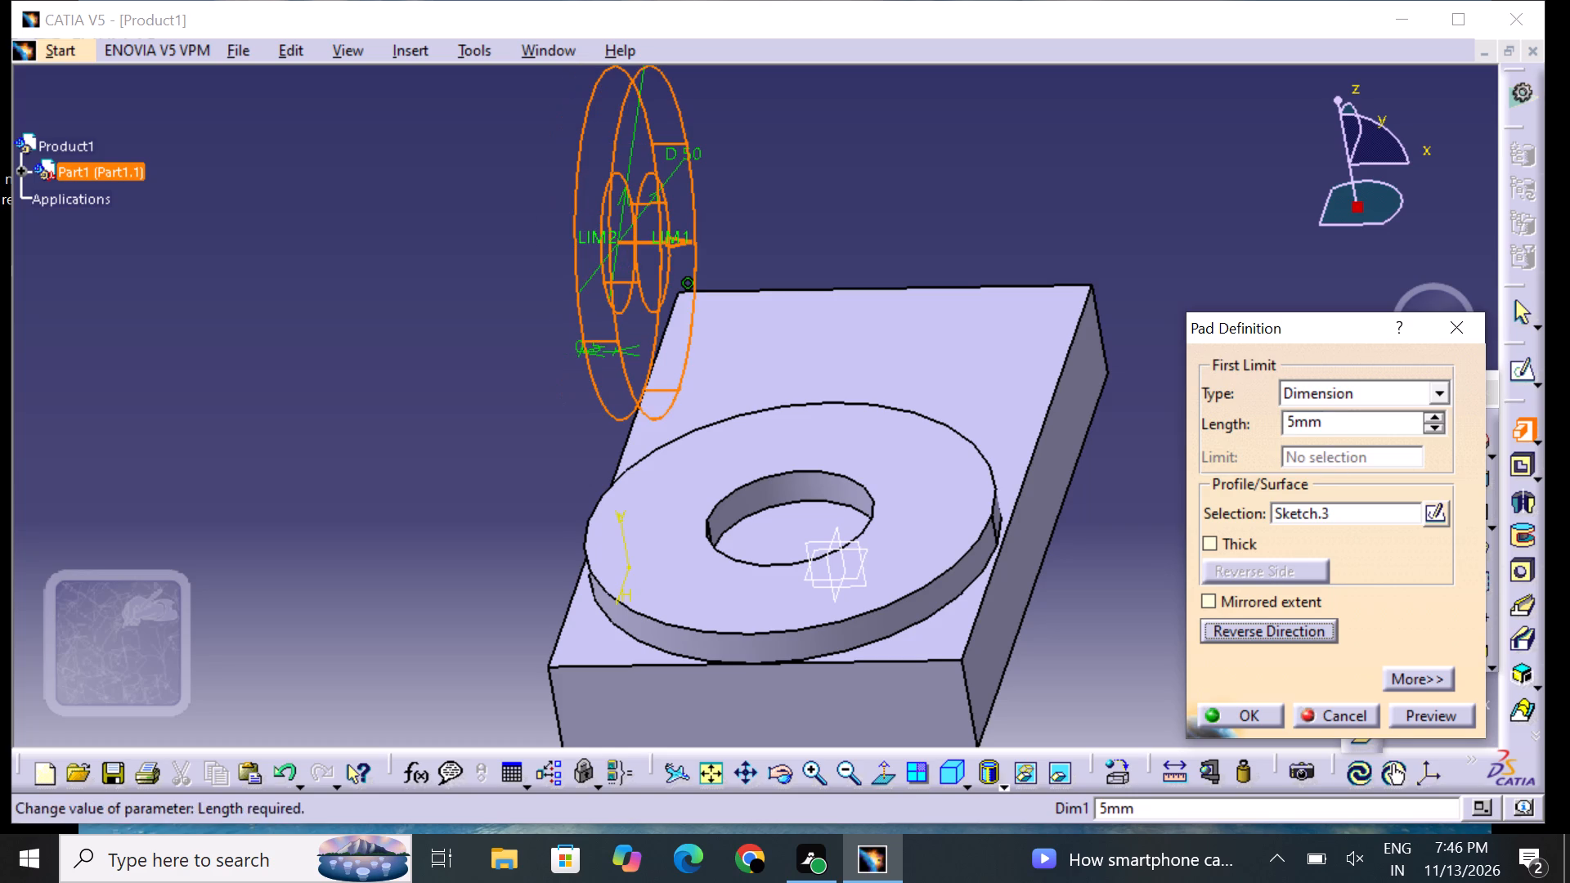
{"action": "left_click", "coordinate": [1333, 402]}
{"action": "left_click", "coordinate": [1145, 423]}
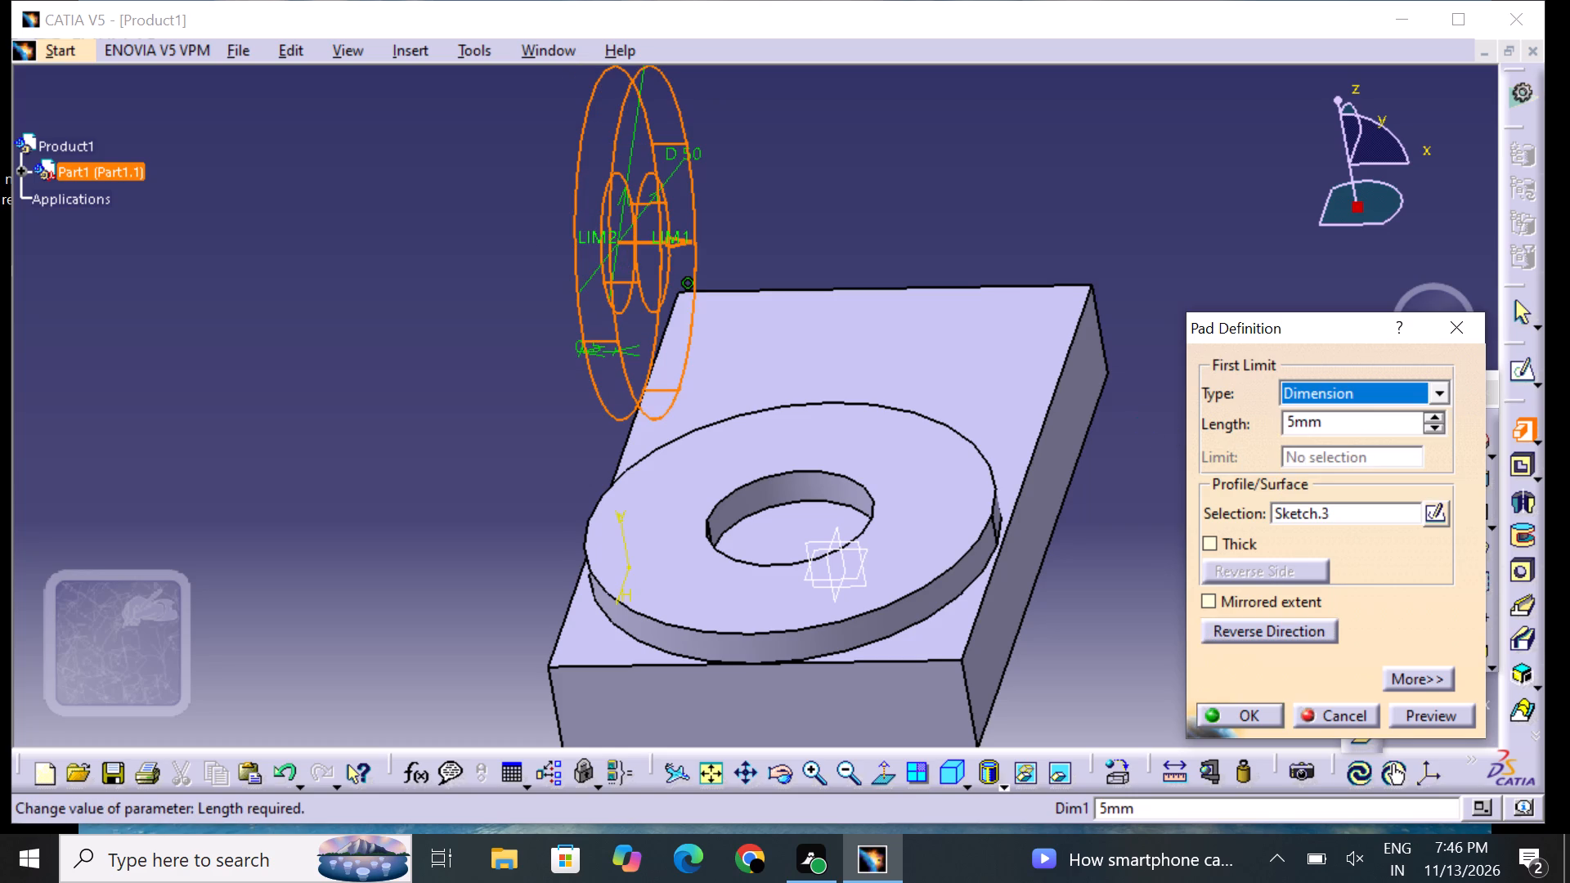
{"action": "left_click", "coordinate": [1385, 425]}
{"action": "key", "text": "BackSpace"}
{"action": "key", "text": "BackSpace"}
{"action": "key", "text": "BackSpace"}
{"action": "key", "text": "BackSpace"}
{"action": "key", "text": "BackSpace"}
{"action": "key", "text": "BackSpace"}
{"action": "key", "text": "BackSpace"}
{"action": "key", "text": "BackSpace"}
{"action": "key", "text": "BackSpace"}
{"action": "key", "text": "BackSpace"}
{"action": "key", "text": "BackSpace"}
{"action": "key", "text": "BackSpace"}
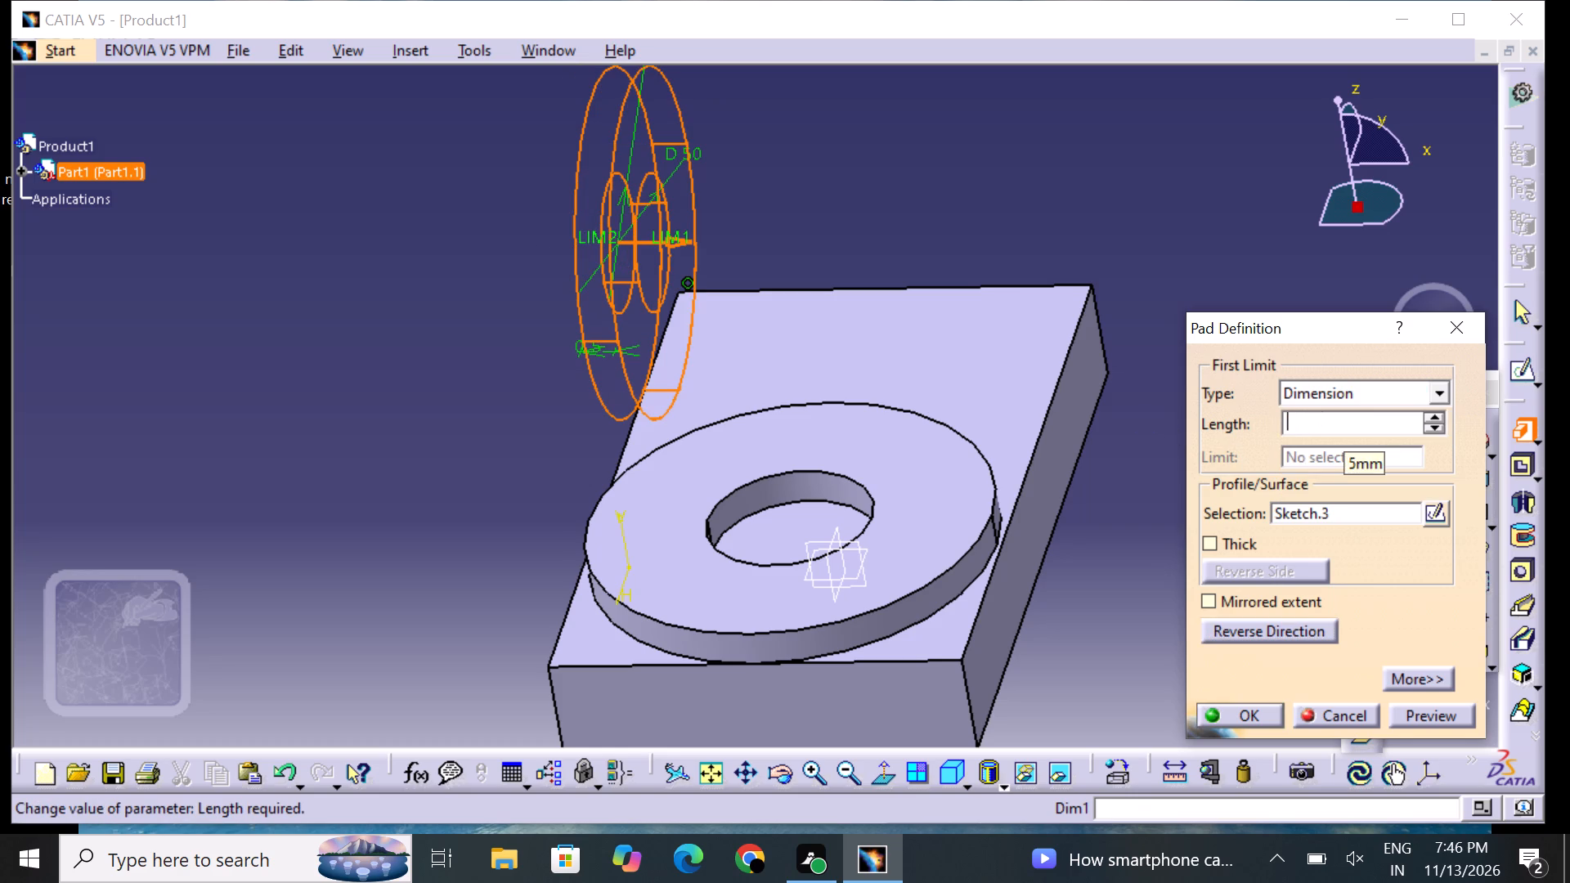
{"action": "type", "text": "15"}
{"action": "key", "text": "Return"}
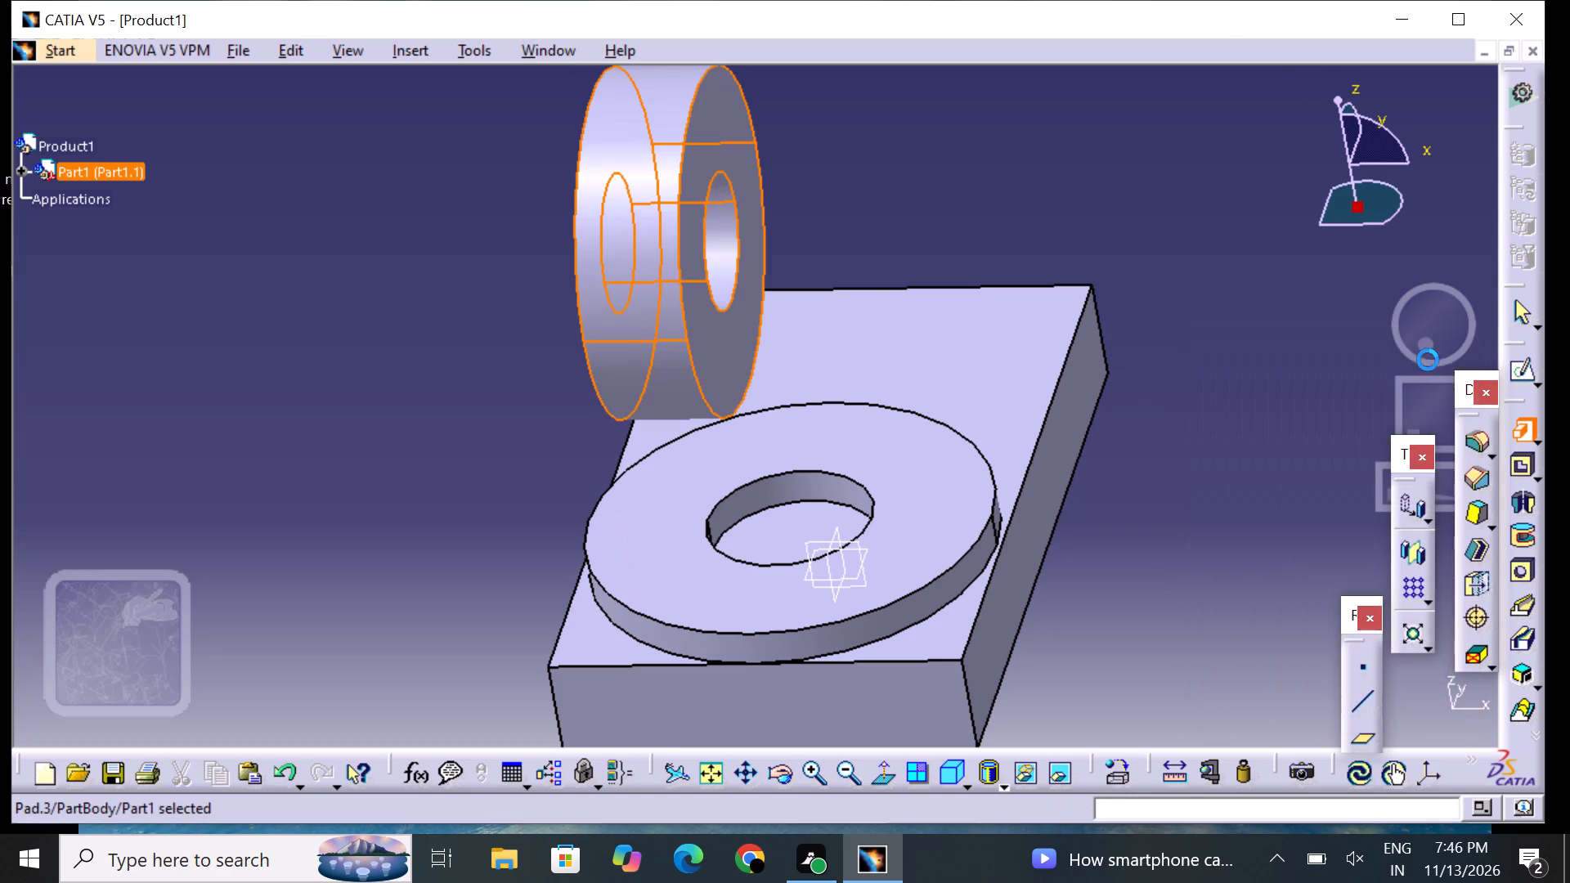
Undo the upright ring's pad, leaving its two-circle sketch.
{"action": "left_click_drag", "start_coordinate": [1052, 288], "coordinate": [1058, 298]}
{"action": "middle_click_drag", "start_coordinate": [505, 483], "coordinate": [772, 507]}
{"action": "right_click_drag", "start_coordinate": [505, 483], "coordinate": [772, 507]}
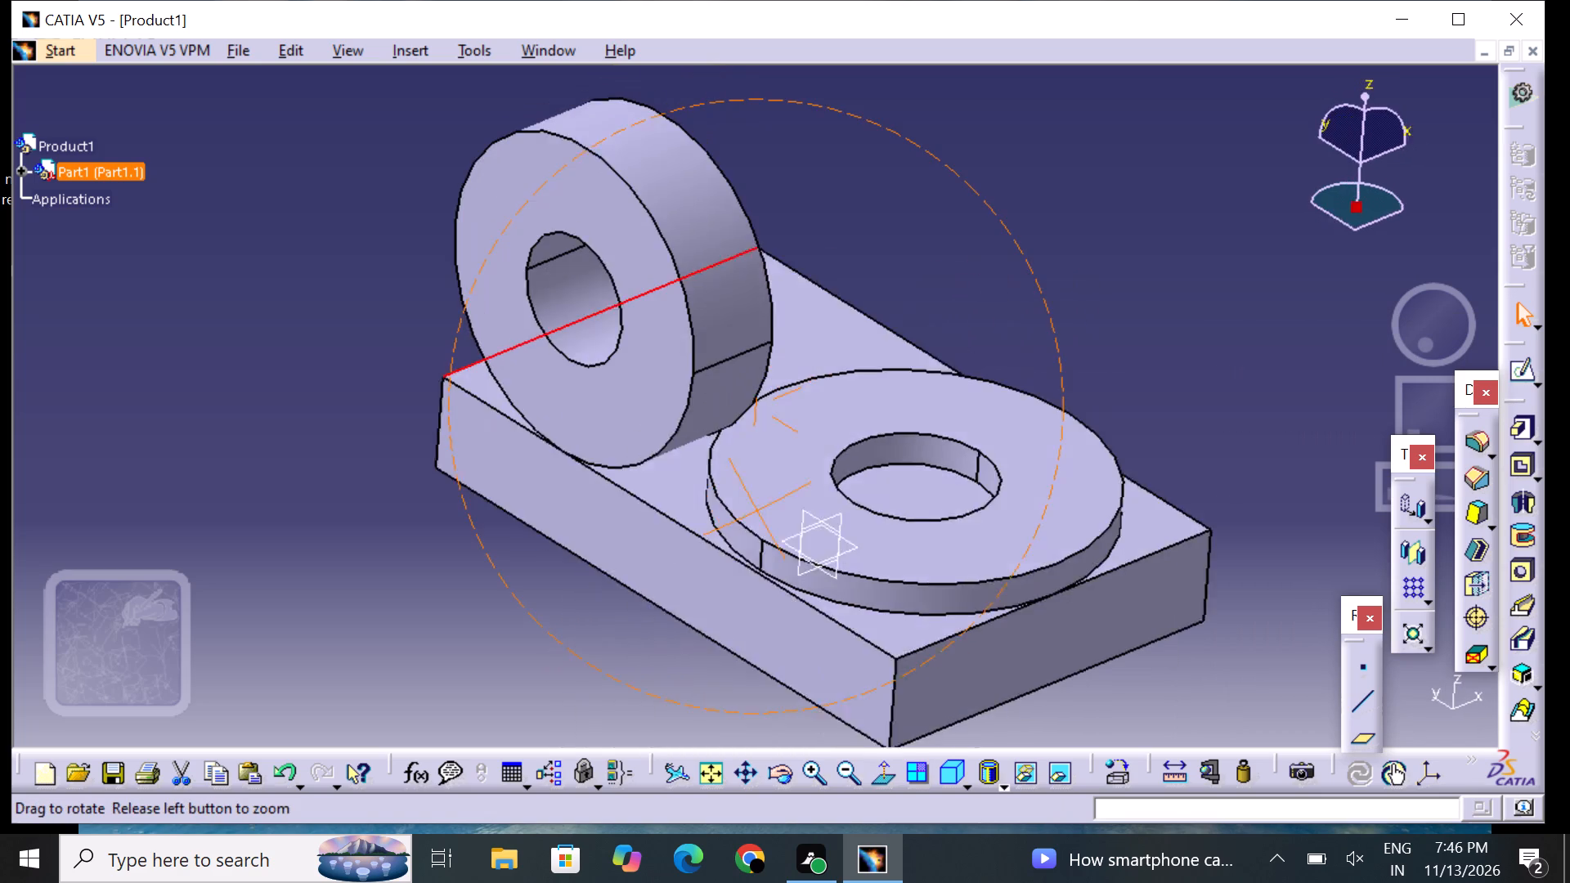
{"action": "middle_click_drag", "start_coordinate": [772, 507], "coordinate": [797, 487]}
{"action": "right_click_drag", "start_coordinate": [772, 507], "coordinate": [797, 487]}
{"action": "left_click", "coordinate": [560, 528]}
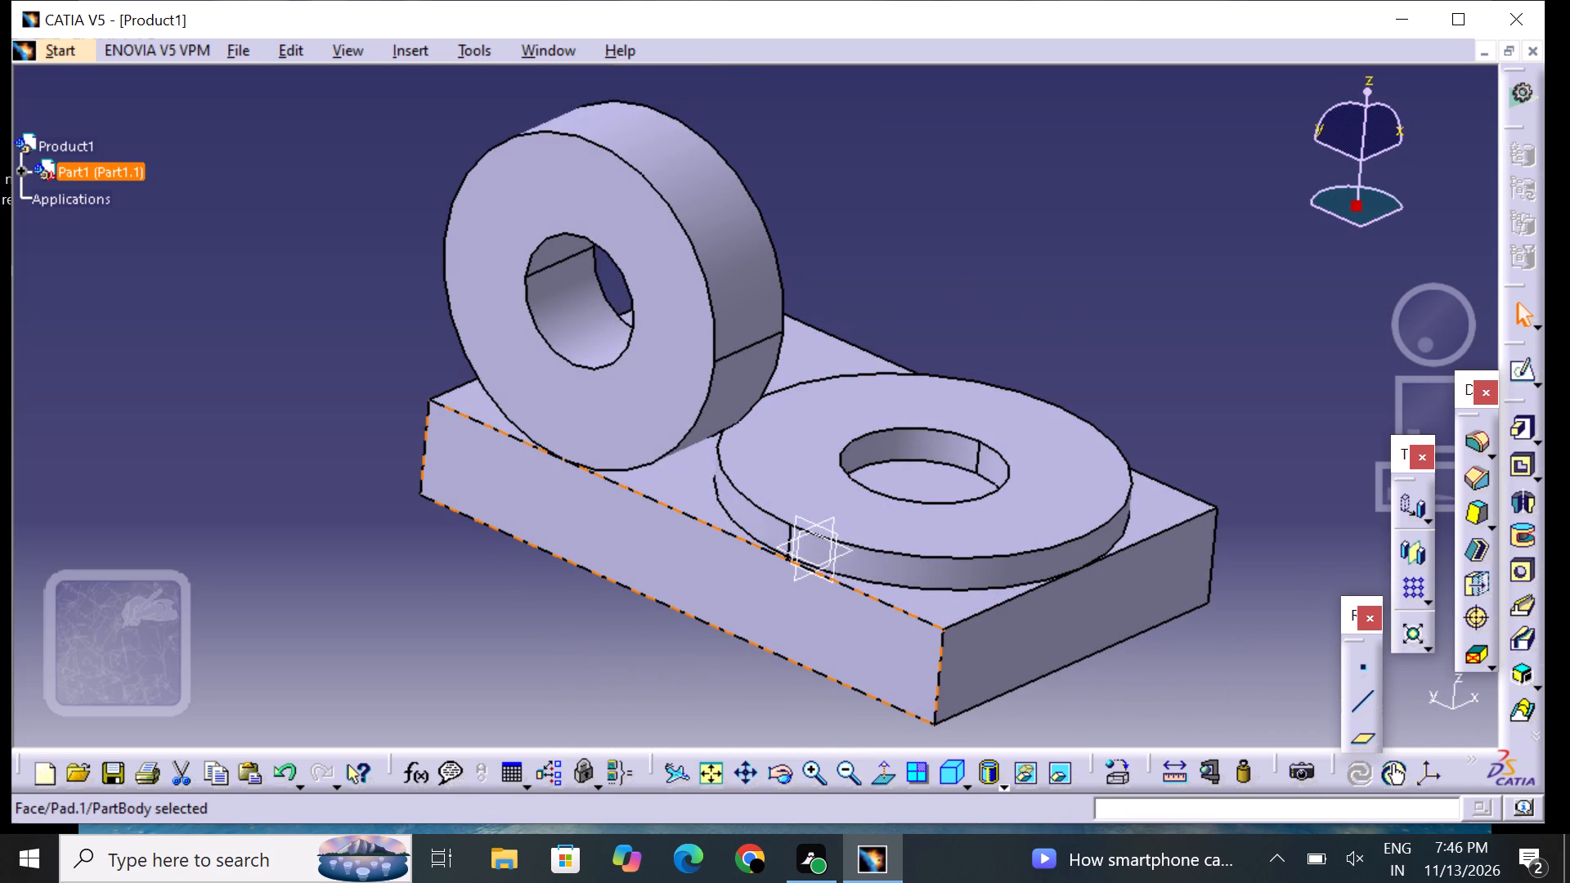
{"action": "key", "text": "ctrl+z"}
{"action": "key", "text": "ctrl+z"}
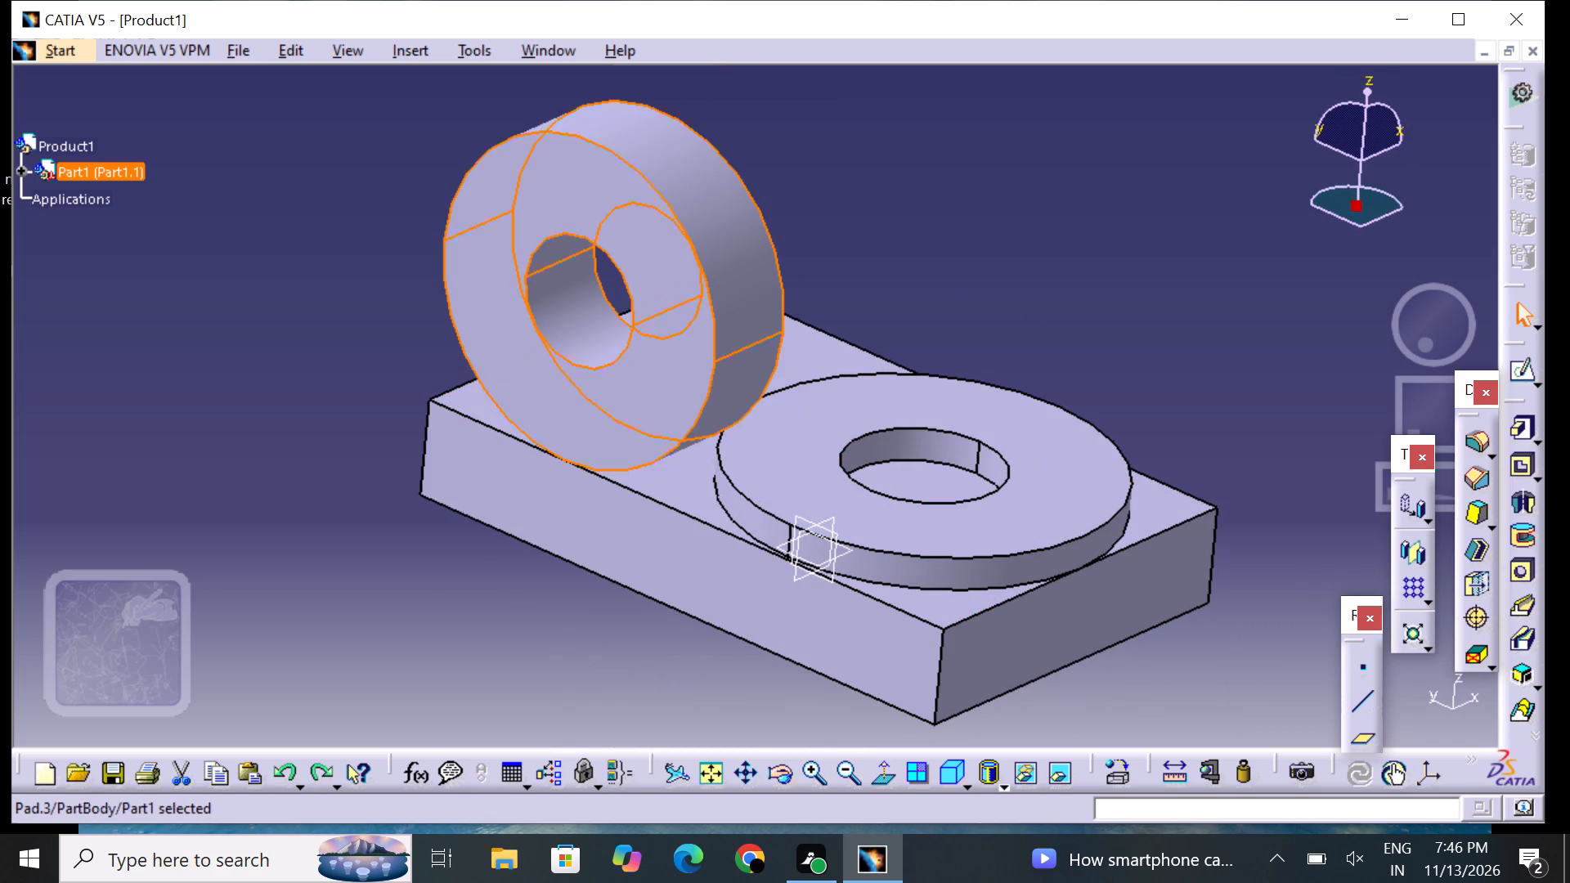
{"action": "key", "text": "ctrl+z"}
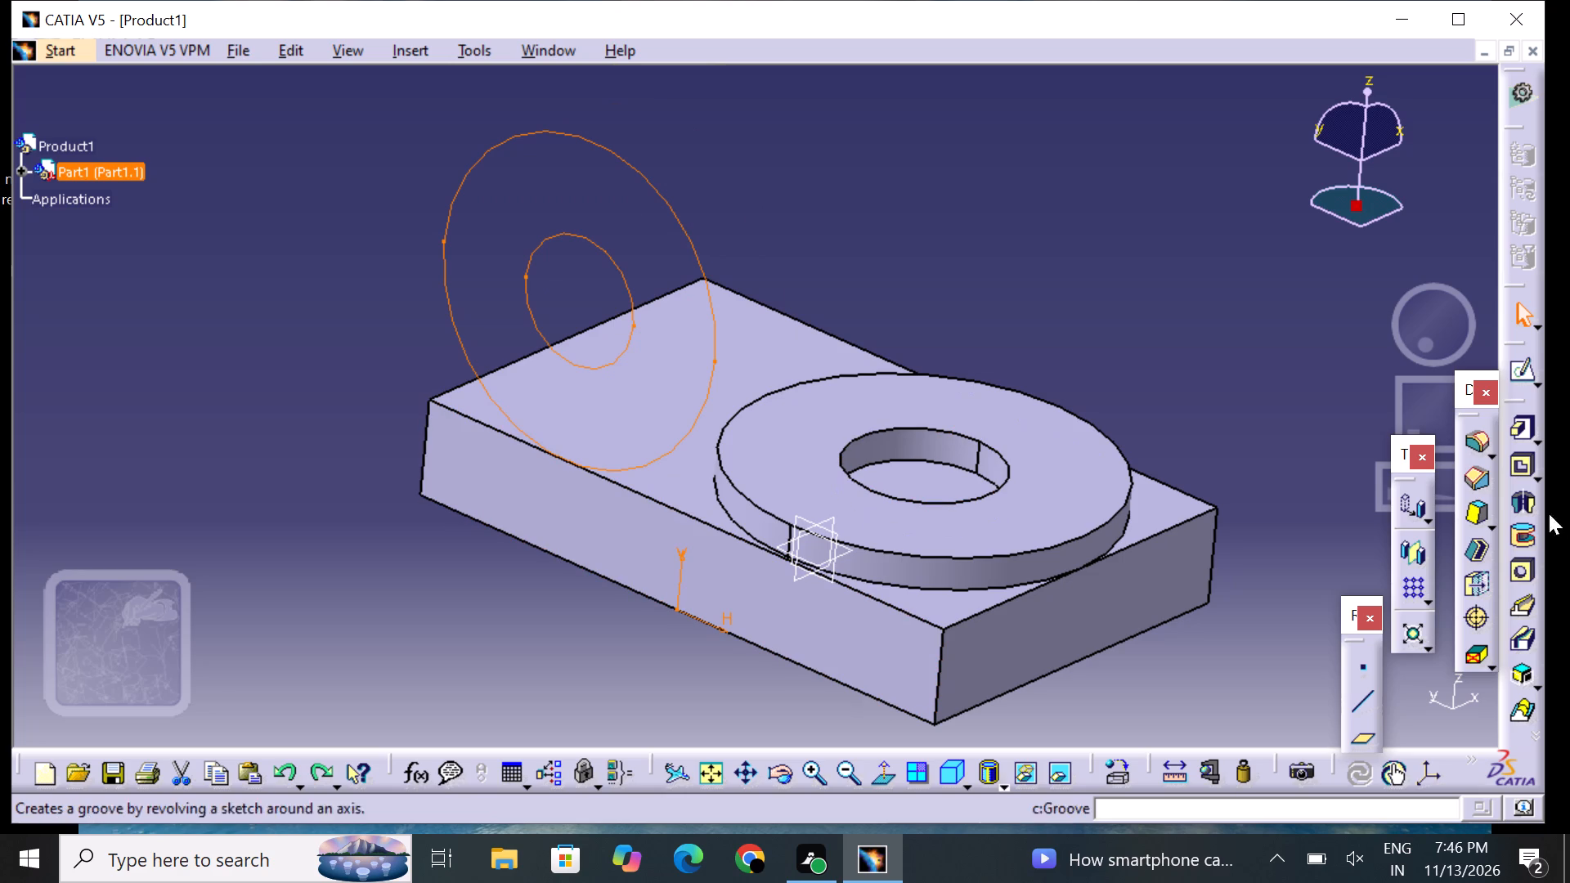
Reopen the ring sketch and draw a vertical line about 25 mm long from the outer circle's side nearest the flat ring to the base's top edge.
{"action": "left_click", "coordinate": [1517, 370]}
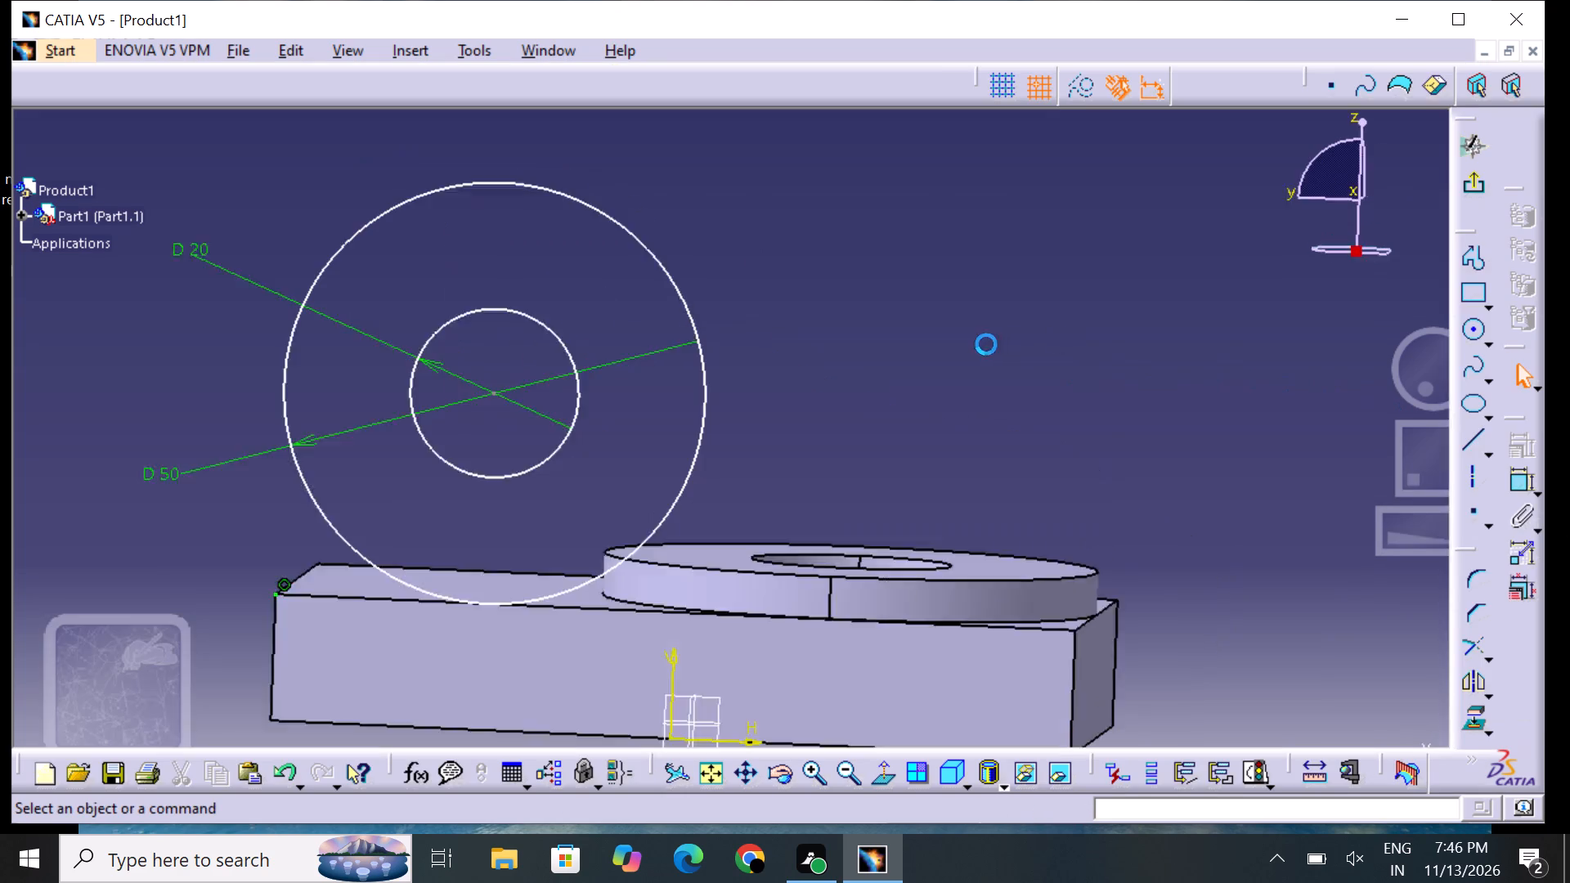
{"action": "middle_click_drag", "start_coordinate": [877, 356], "coordinate": [878, 326]}
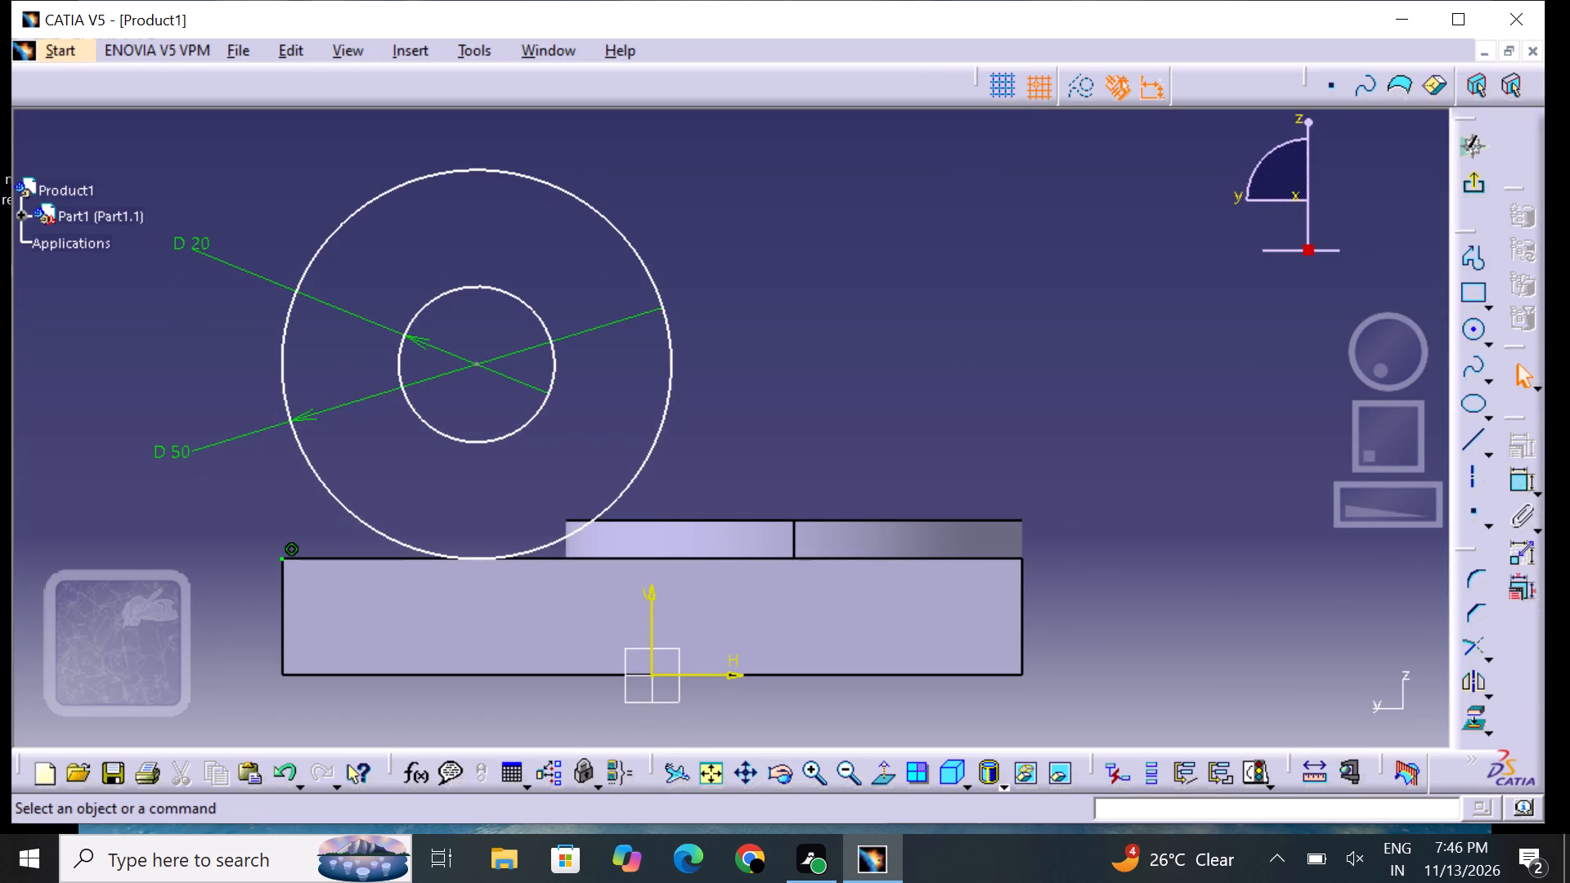
{"action": "left_click", "coordinate": [1469, 438]}
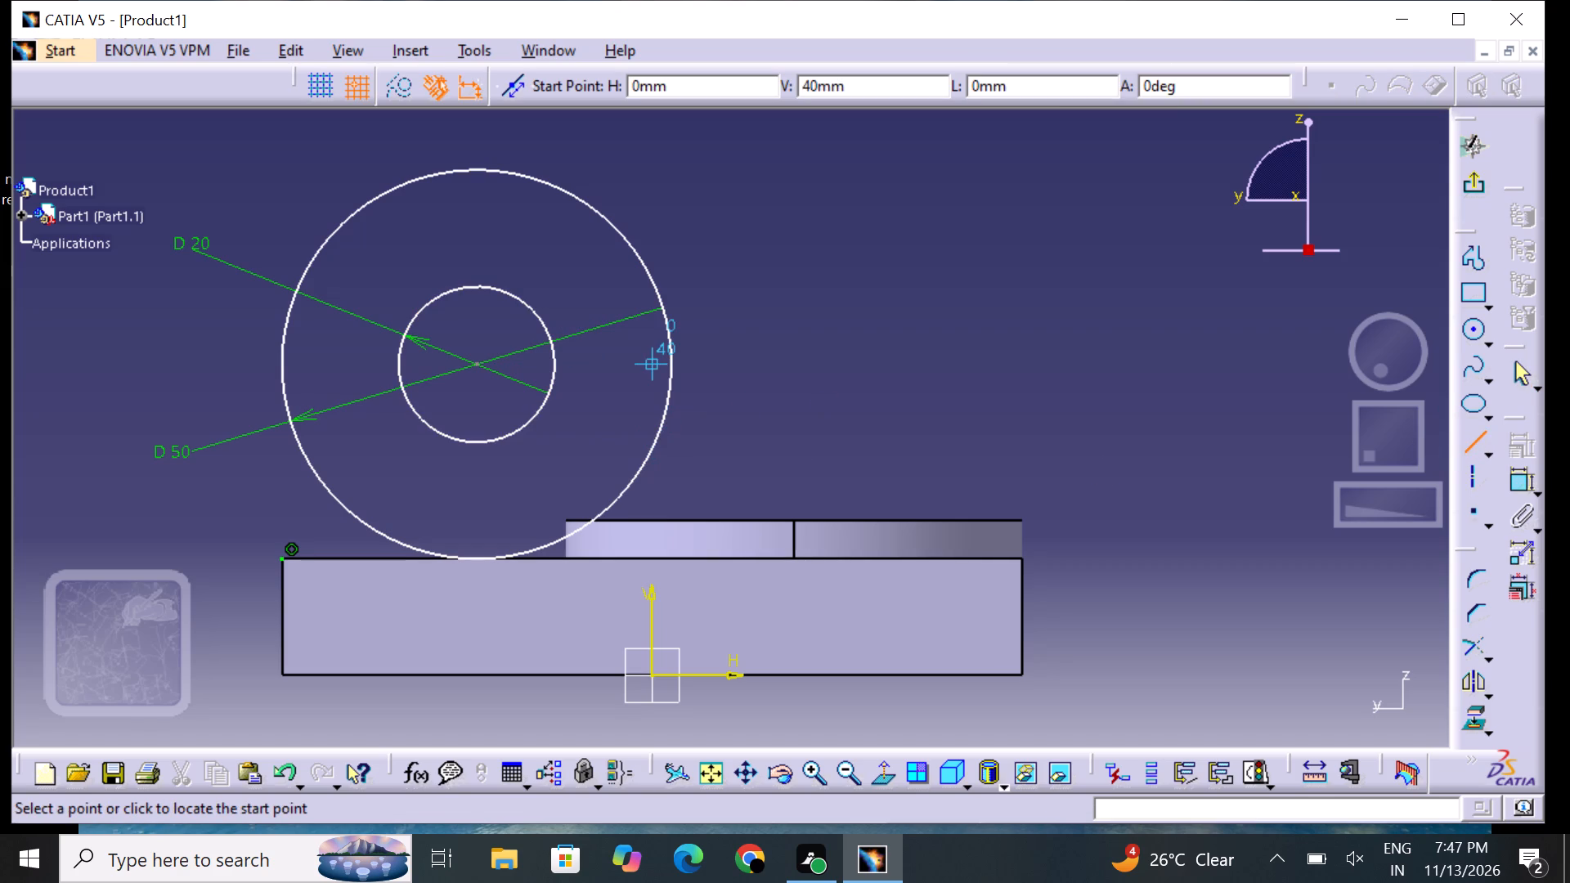
{"action": "left_click", "coordinate": [668, 365]}
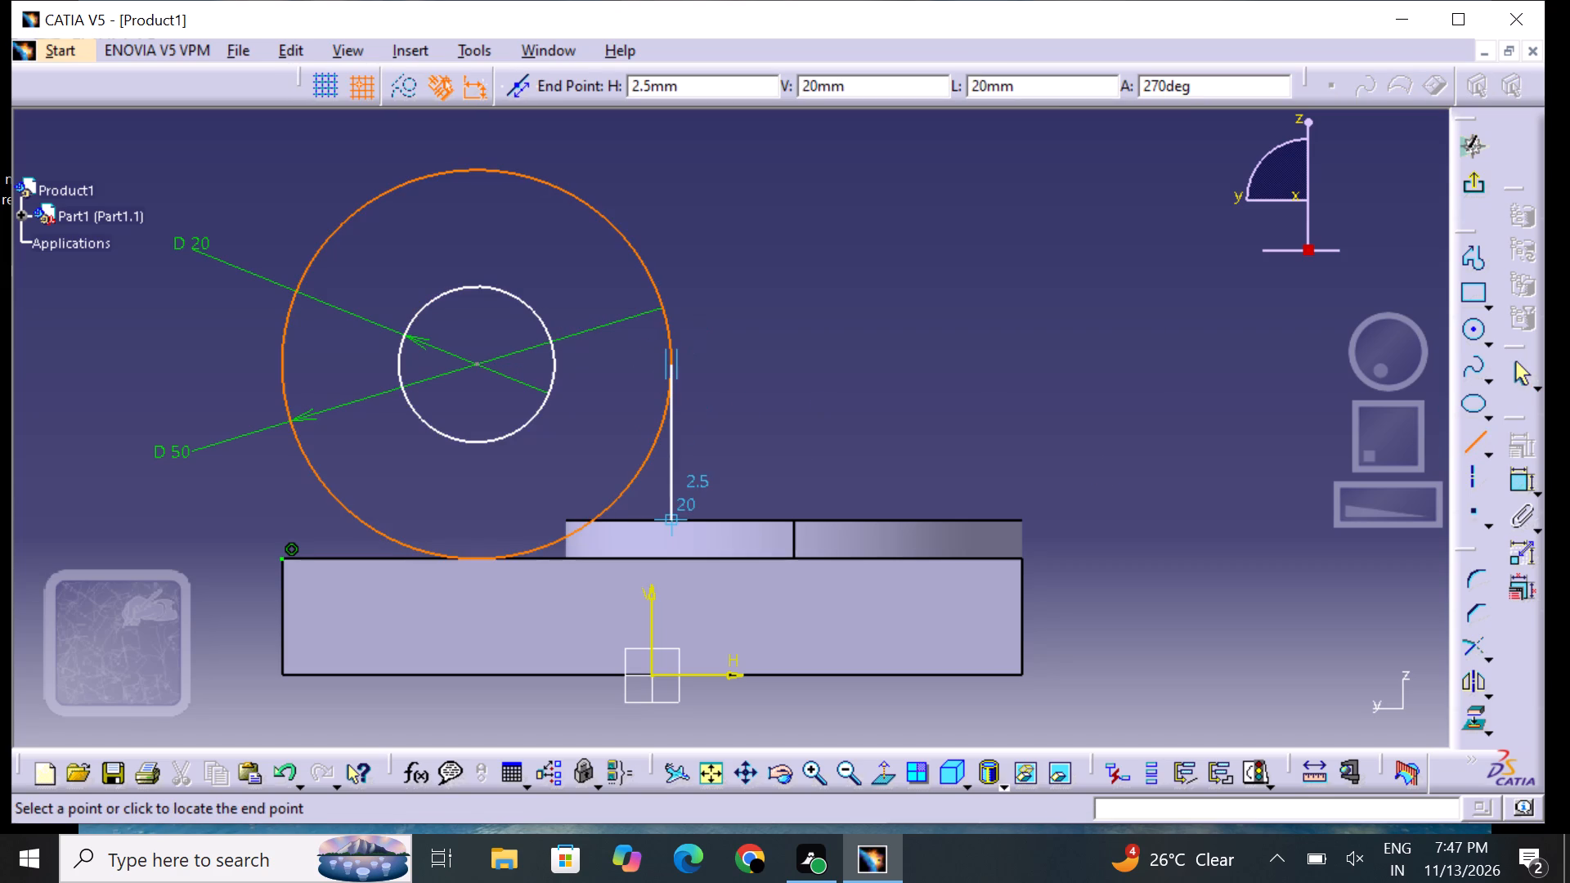
{"action": "left_click", "coordinate": [661, 558]}
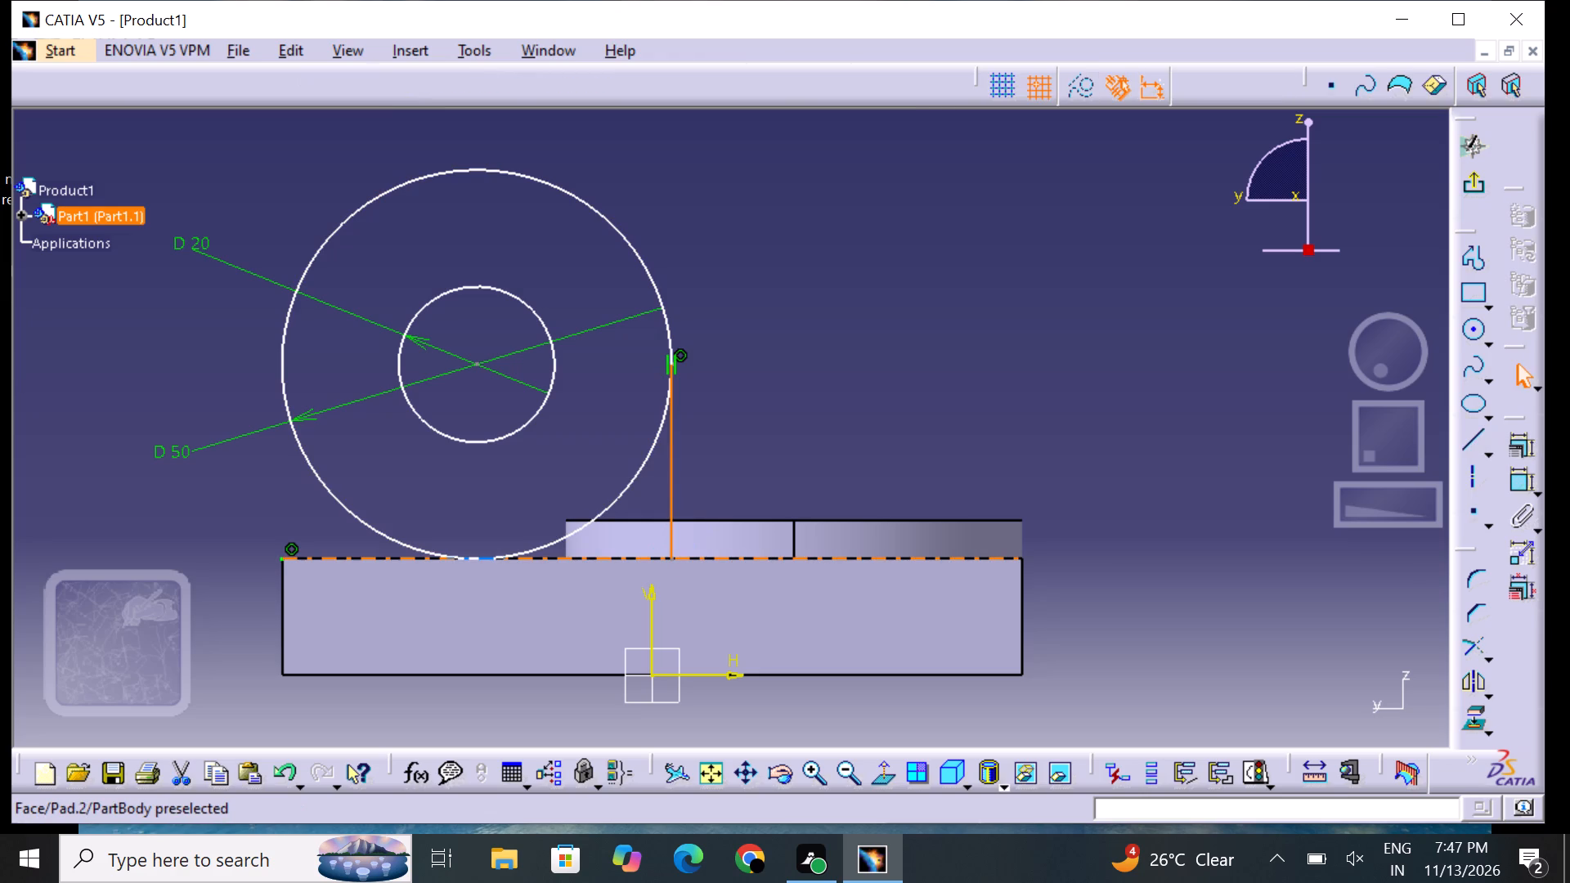
Draw a 12.5 mm horizontal line along the base's top edge from the vertical line's lower end toward the circle.
{"action": "left_click", "coordinate": [1472, 444]}
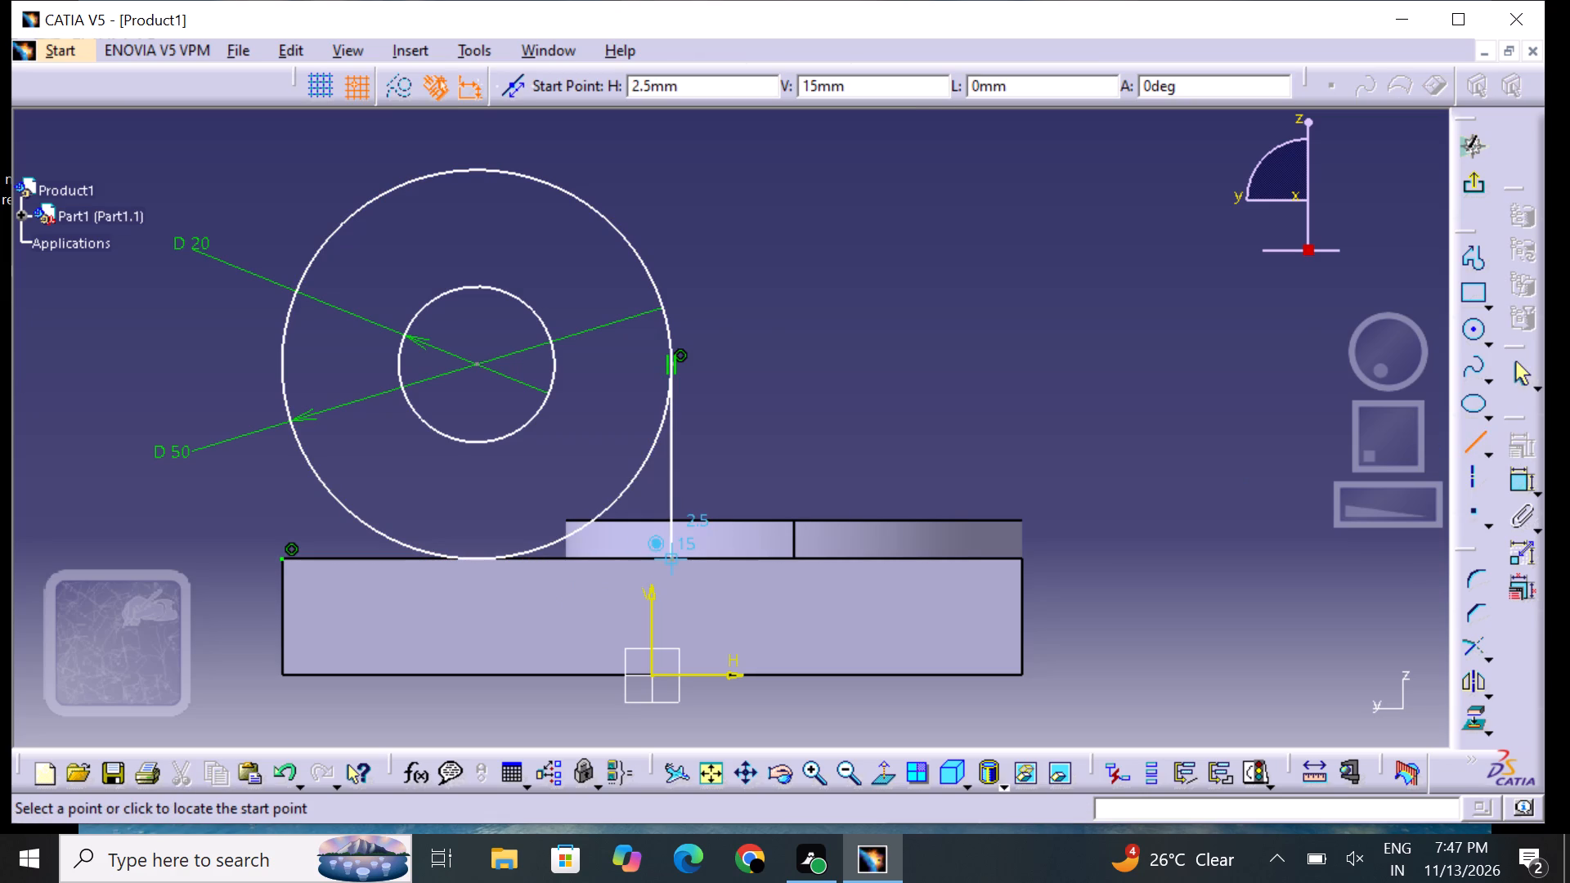
{"action": "left_click", "coordinate": [666, 561]}
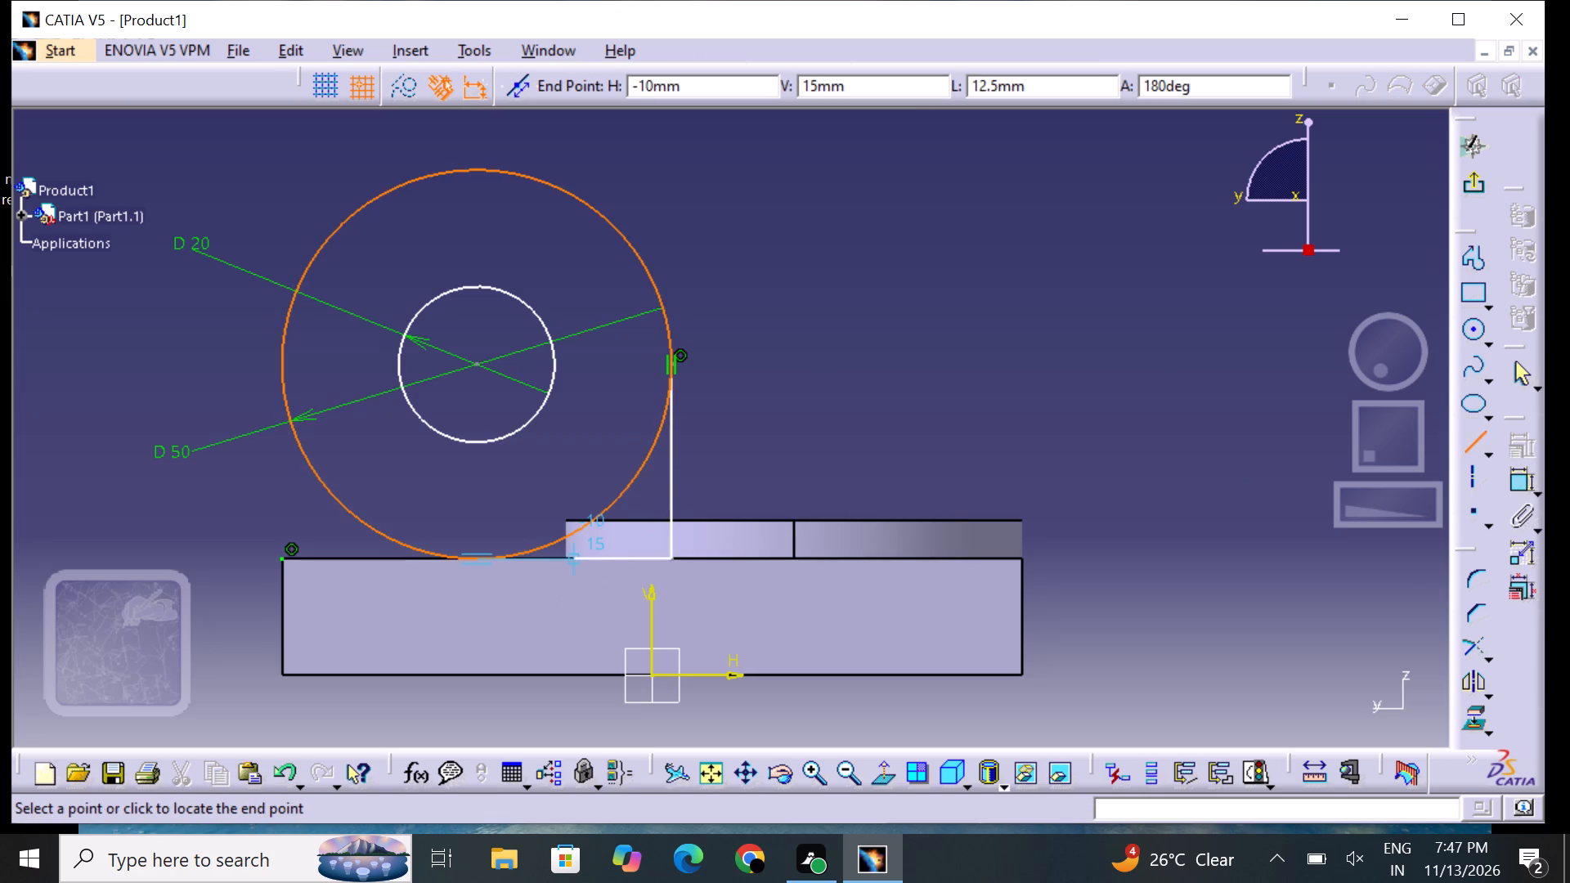
{"action": "left_click", "coordinate": [563, 555]}
{"action": "left_click", "coordinate": [797, 473]}
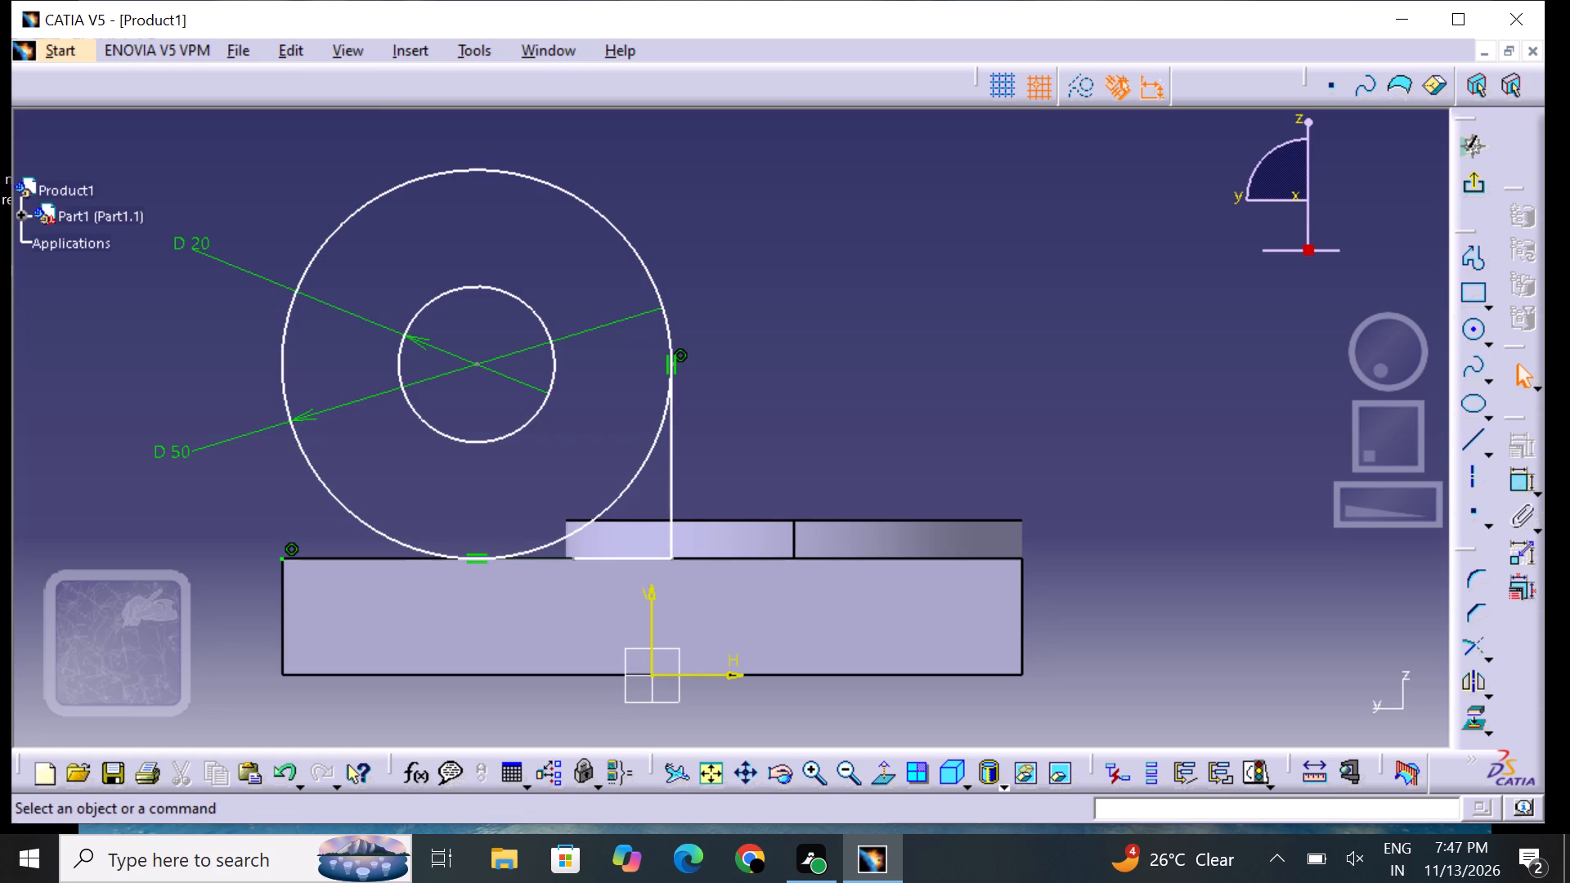
Draw a 15 mm vertical line upward from the horizontal line's free end into the outer circle.
{"action": "left_click", "coordinate": [1467, 441]}
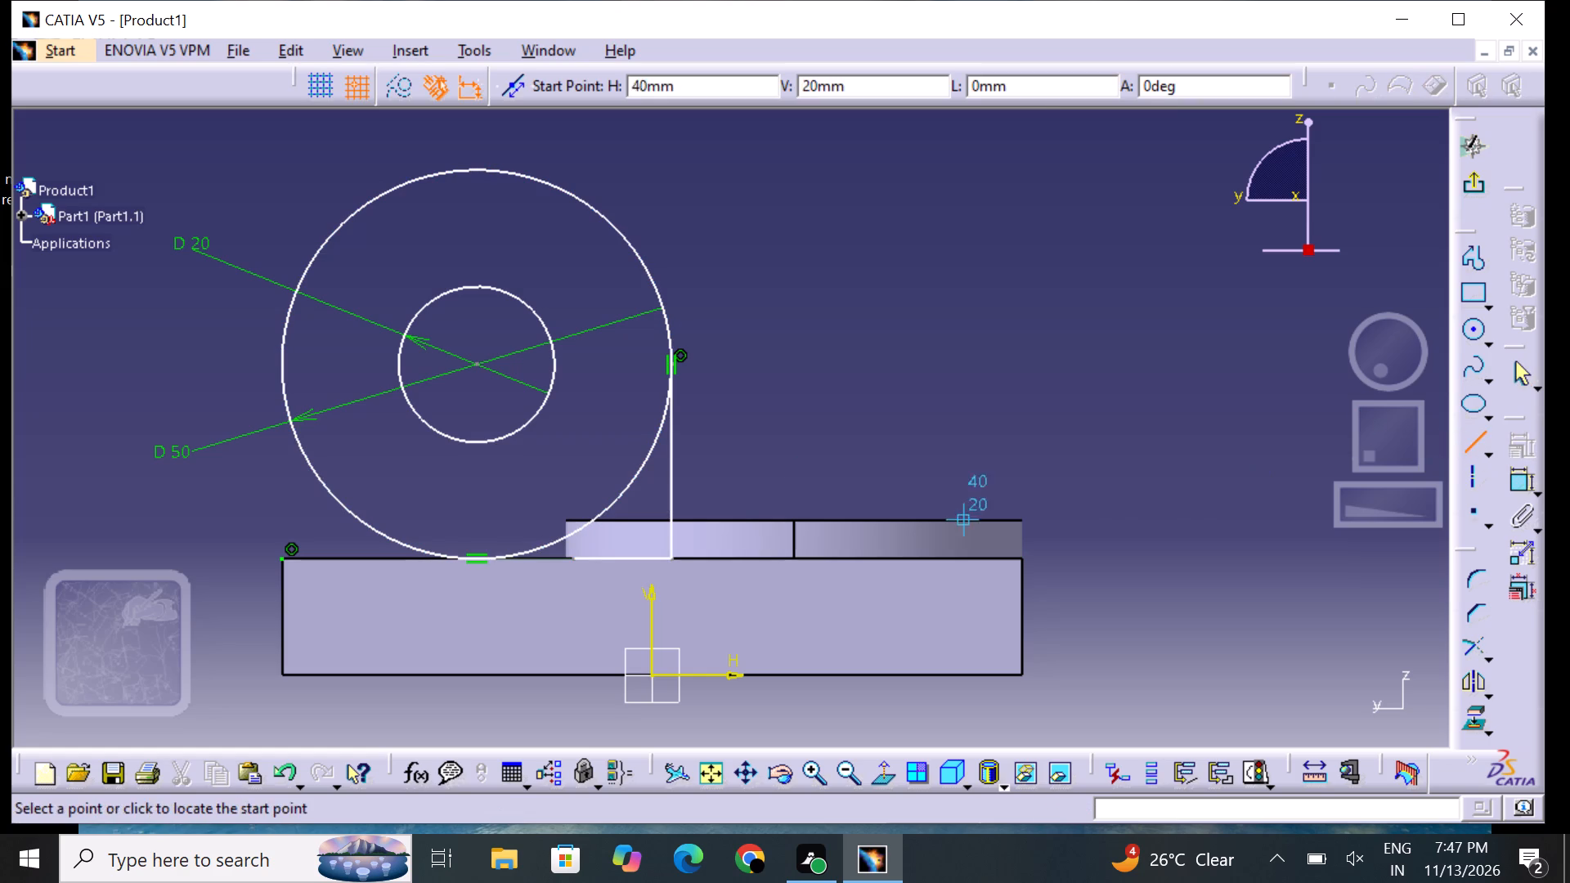
{"action": "left_click", "coordinate": [578, 556]}
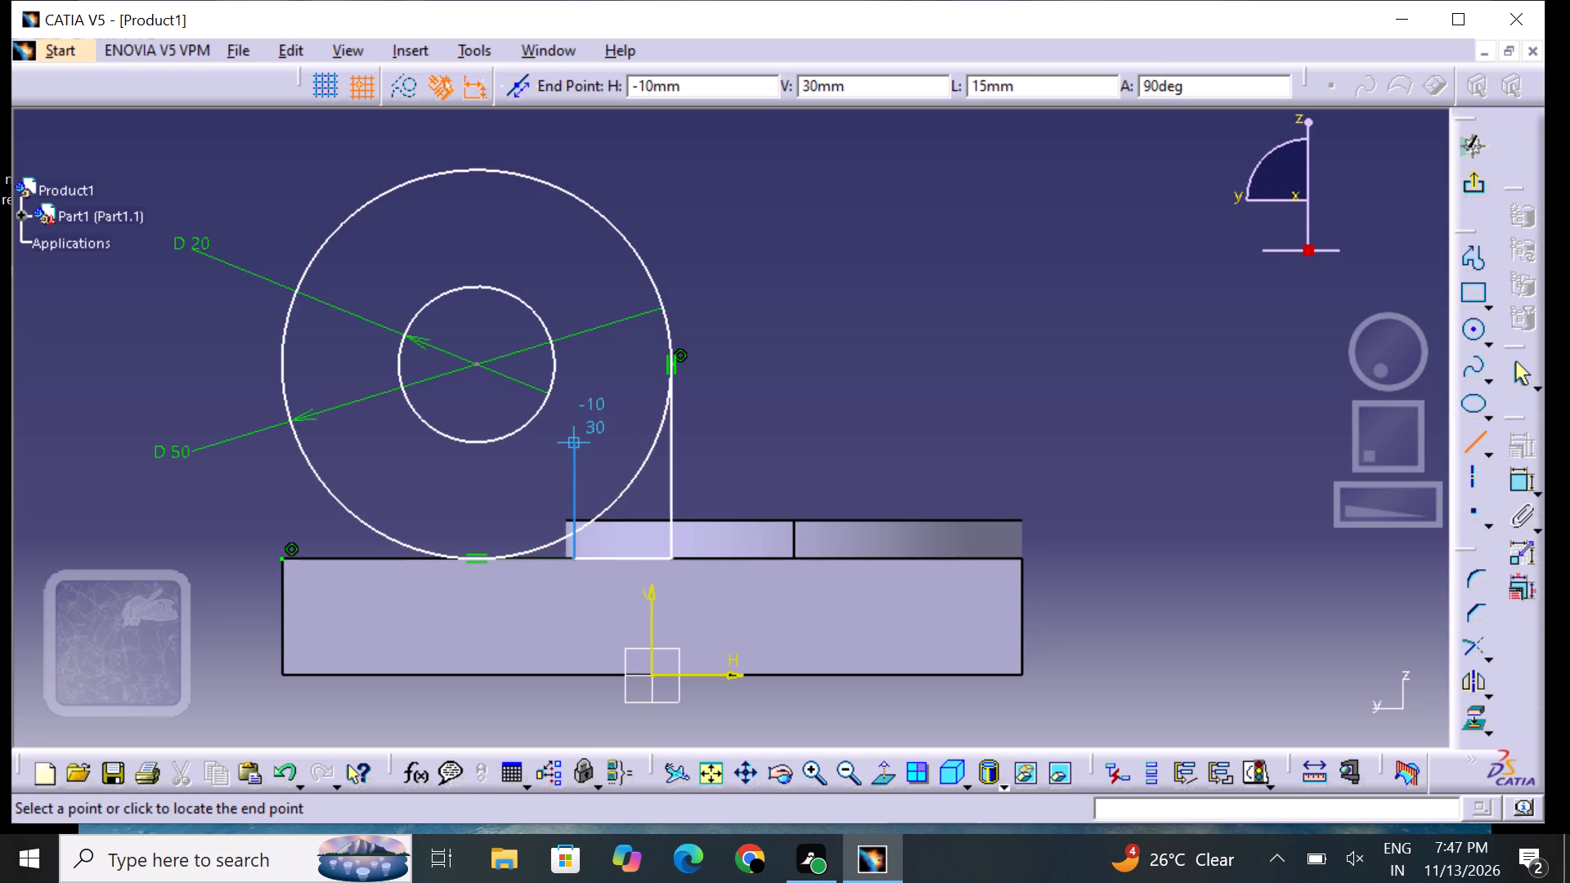
{"action": "left_click", "coordinate": [576, 451]}
{"action": "left_click", "coordinate": [641, 442]}
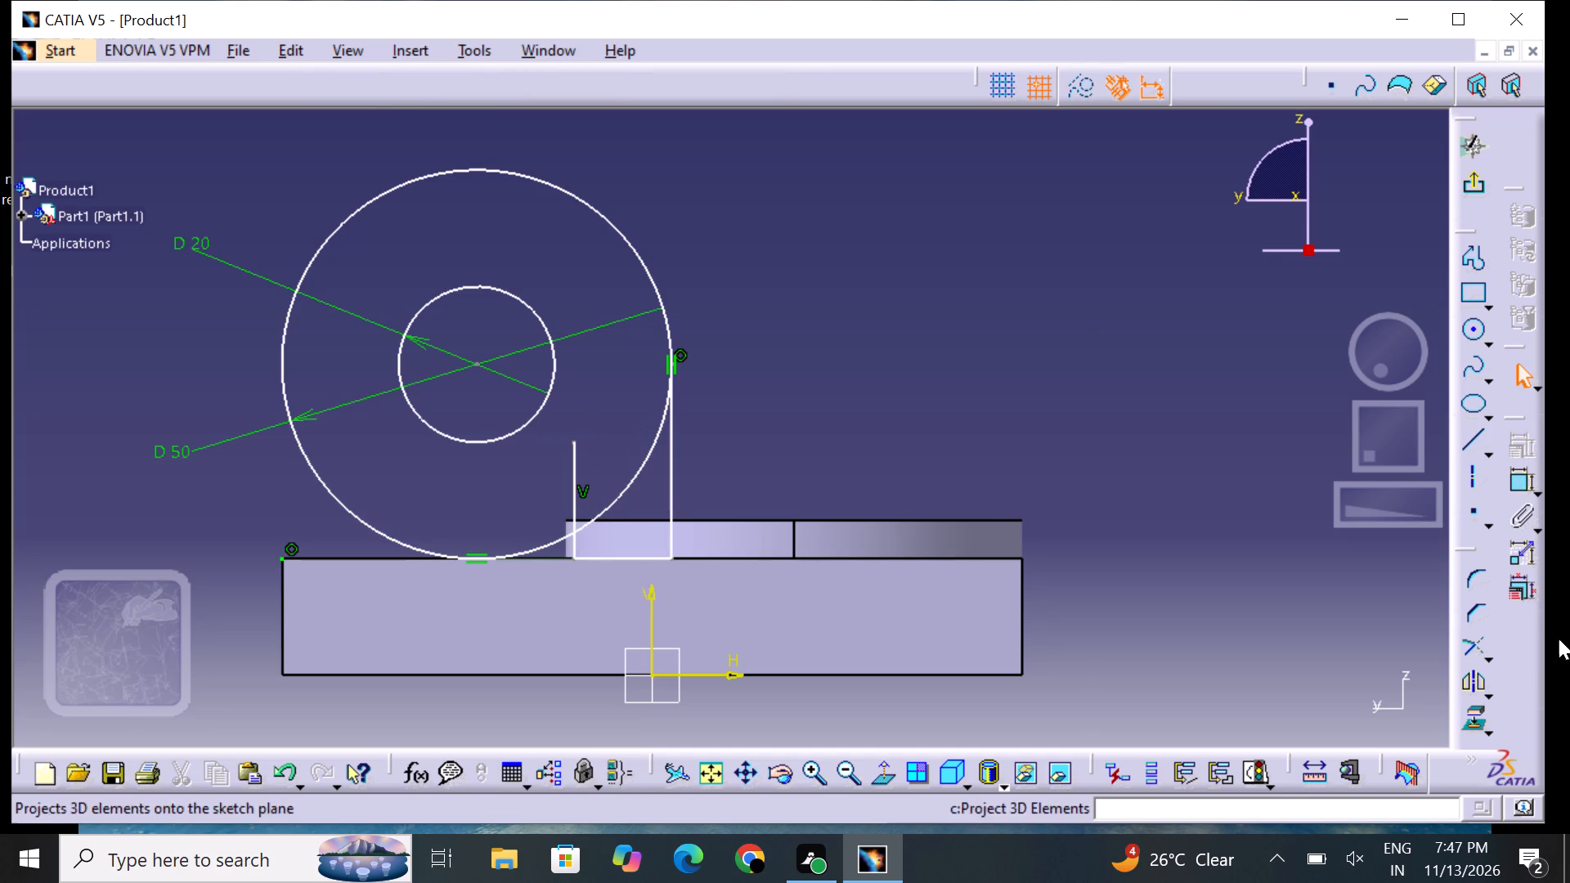
Quick Trim the portion of the short vertical line that lies inside the outer circle.
{"action": "left_click", "coordinate": [1488, 656]}
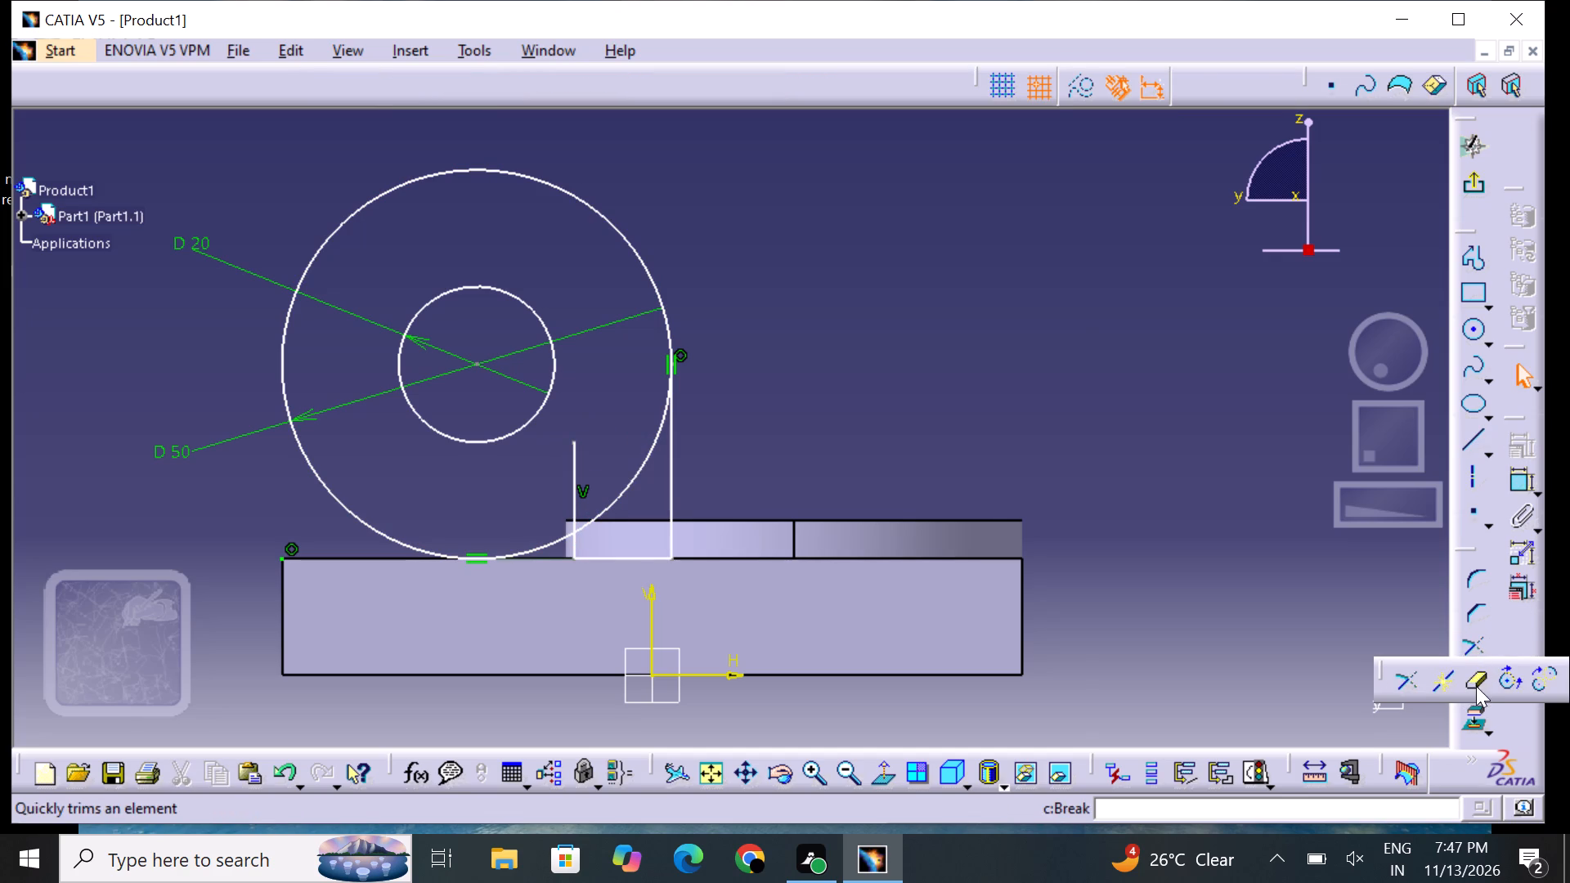
{"action": "left_click", "coordinate": [1477, 685]}
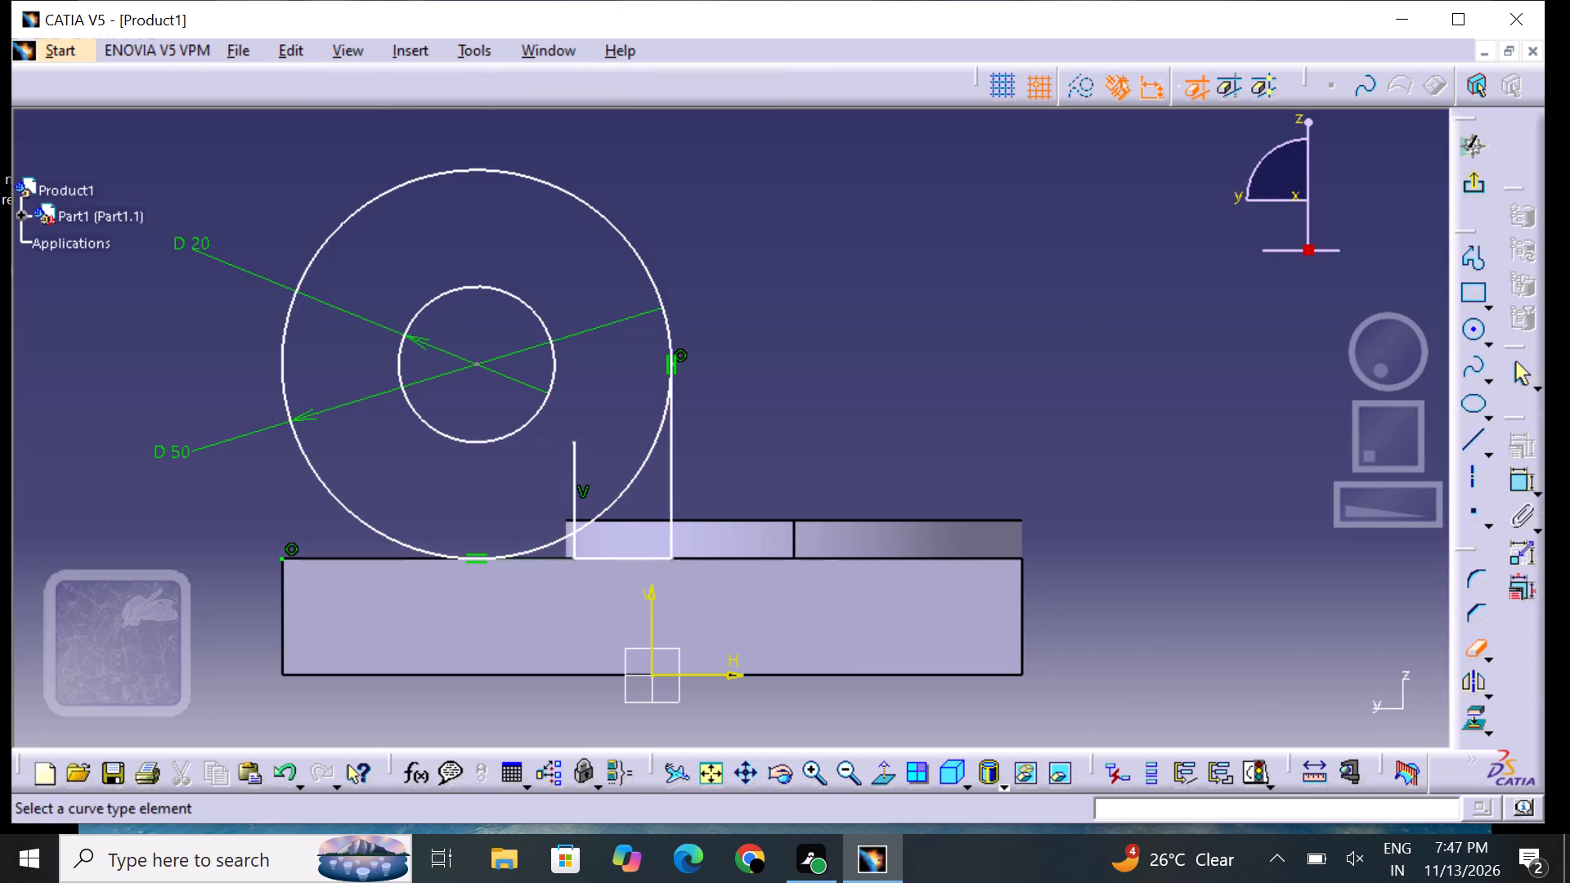
{"action": "left_click", "coordinate": [570, 477]}
{"action": "left_click", "coordinate": [825, 478]}
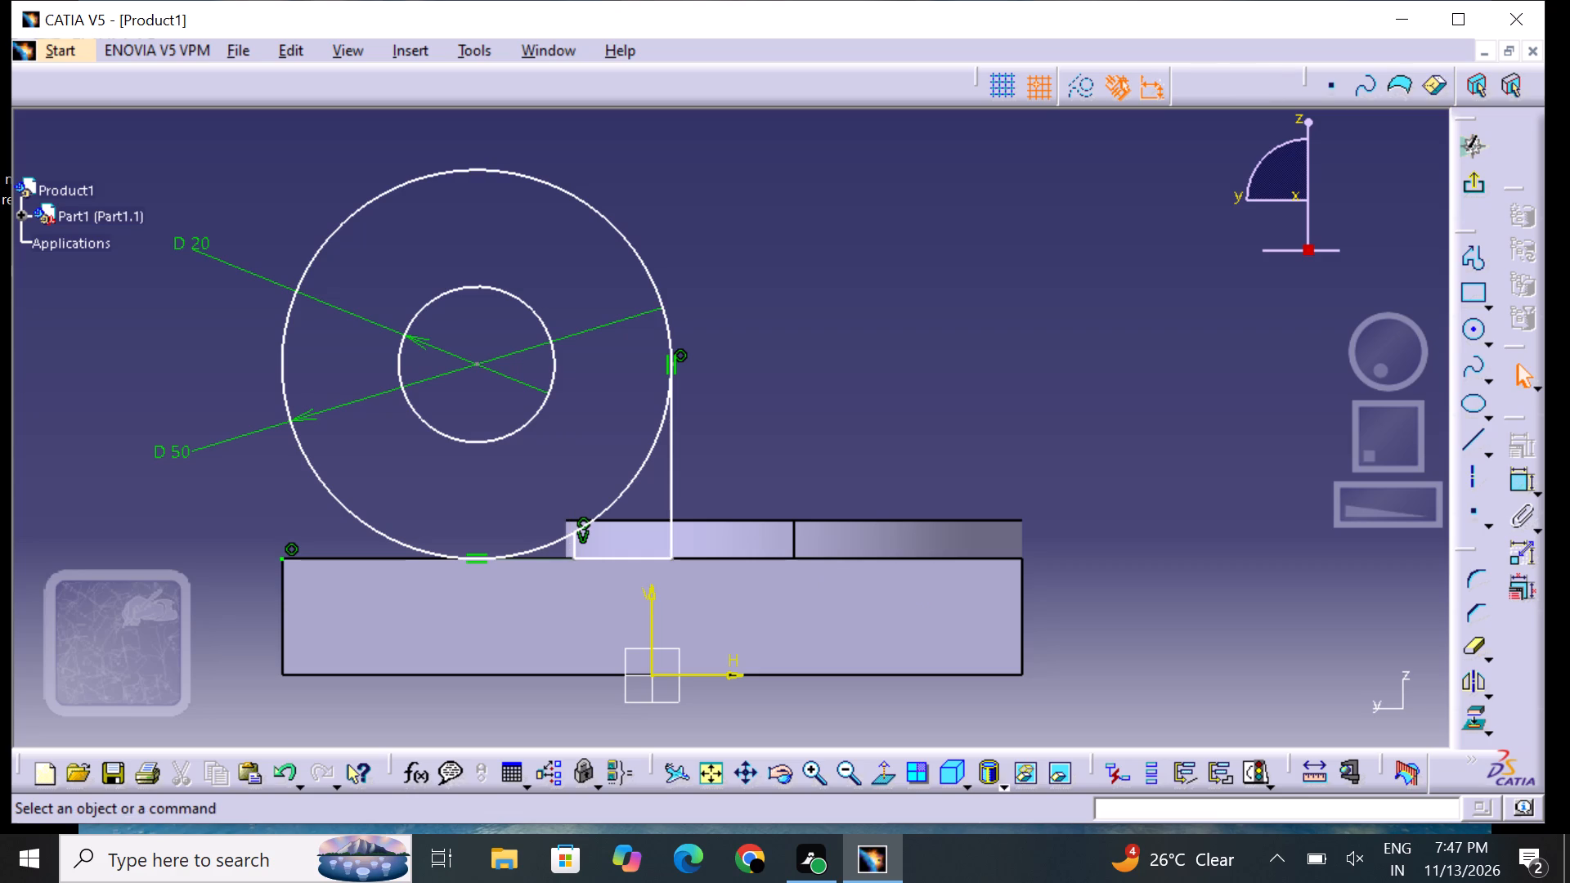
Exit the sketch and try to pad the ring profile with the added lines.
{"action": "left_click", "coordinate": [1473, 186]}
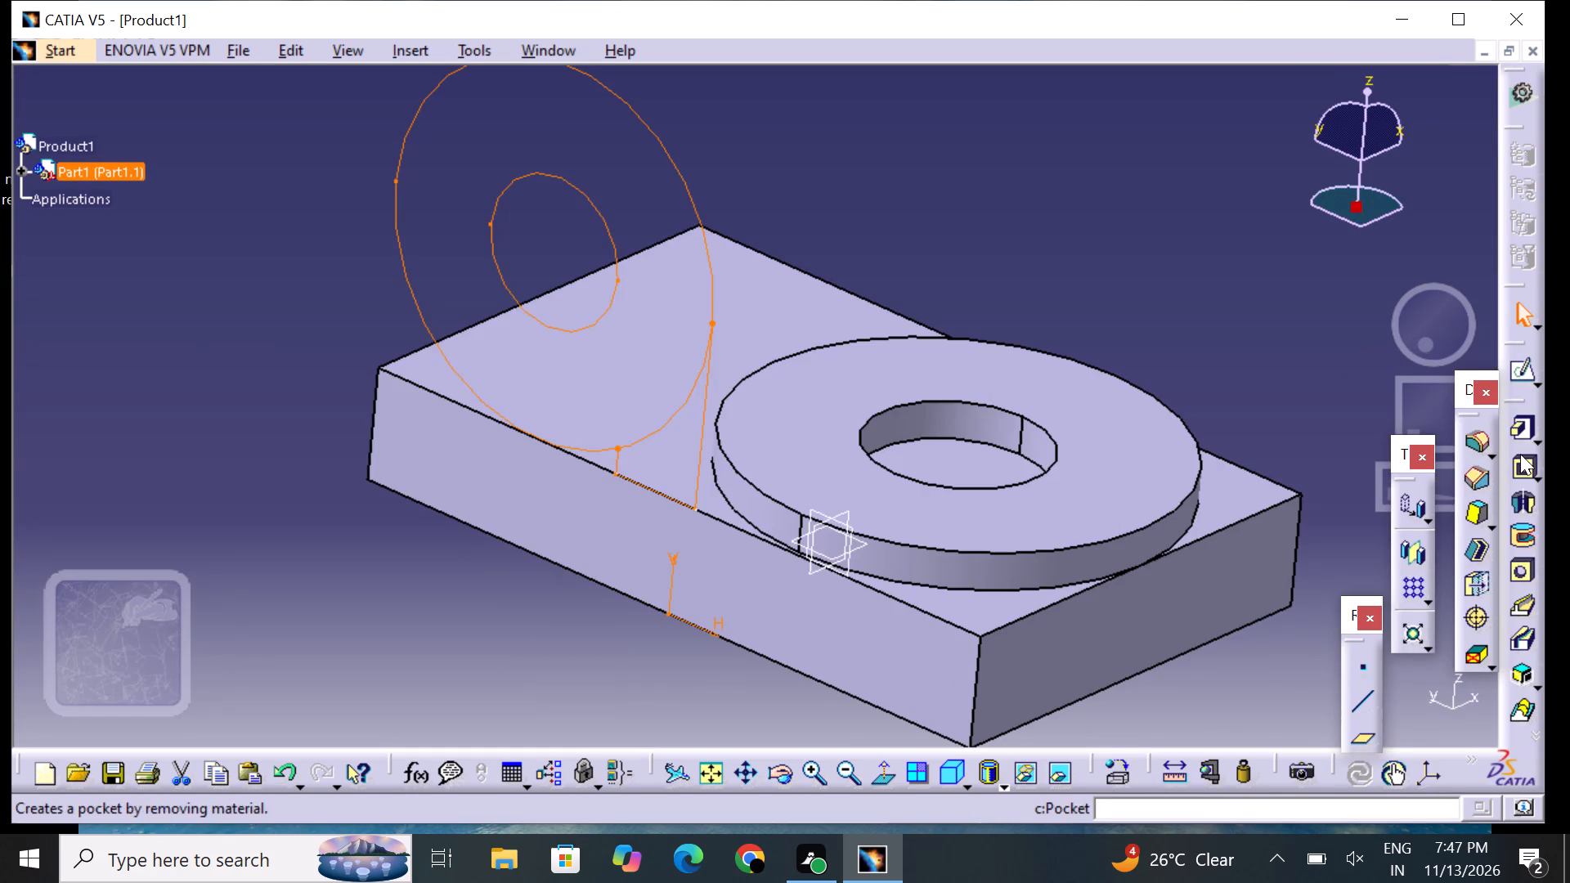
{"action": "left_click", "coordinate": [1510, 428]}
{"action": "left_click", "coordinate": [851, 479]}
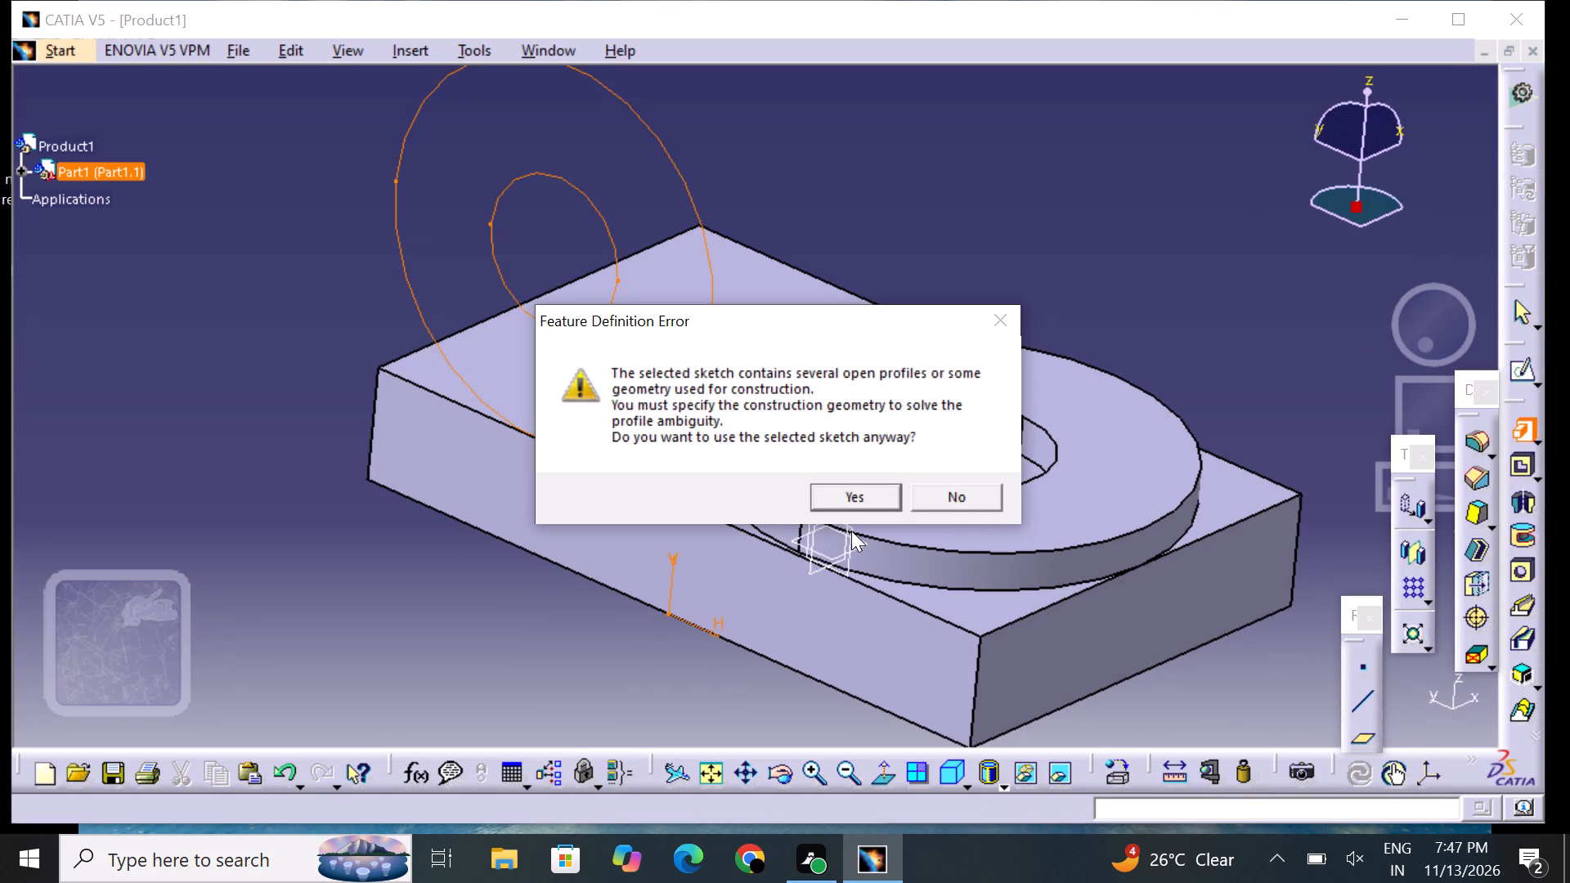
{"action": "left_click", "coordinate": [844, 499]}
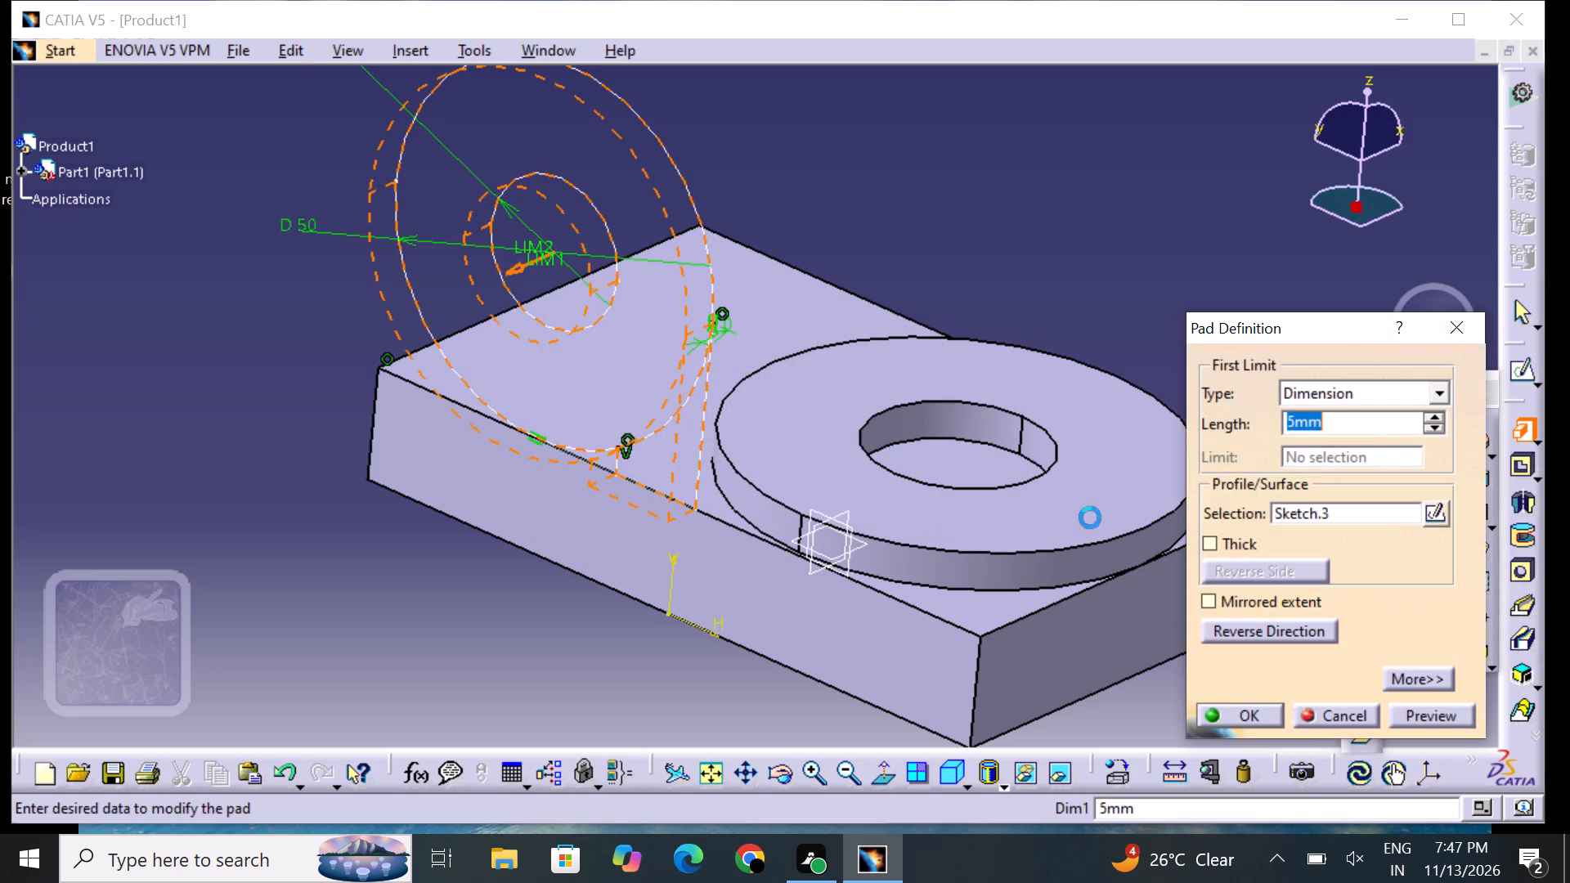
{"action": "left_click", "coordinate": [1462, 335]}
Reopen the ring sketch and Quick Trim the outer circle's arc between the two vertical lines.
{"action": "left_click", "coordinate": [1520, 365]}
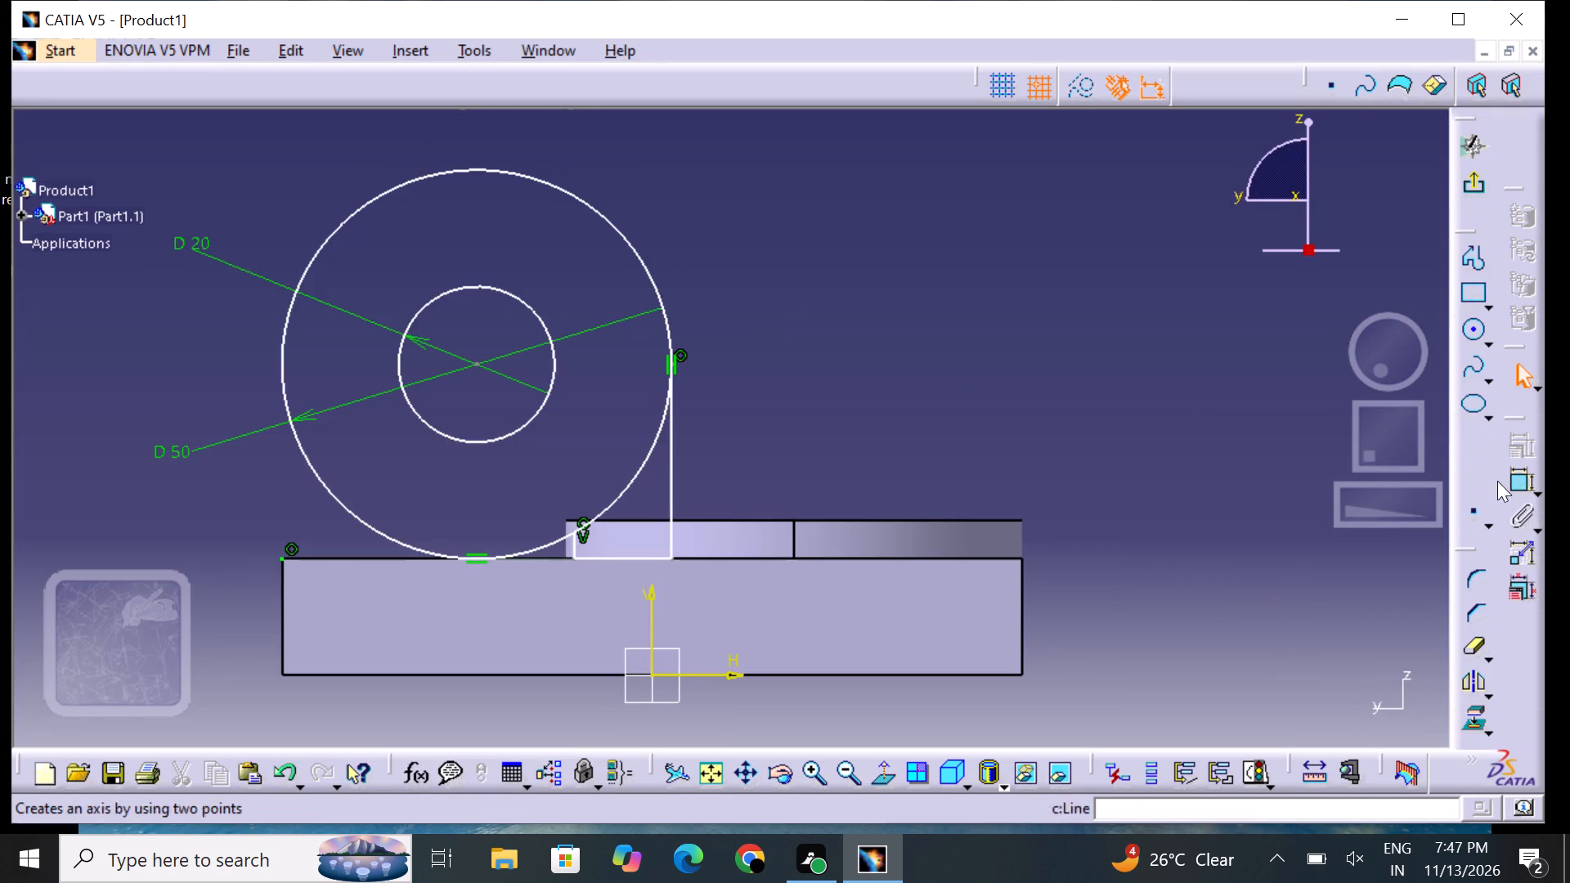
{"action": "double_click", "coordinate": [1469, 649]}
{"action": "left_click", "coordinate": [633, 477]}
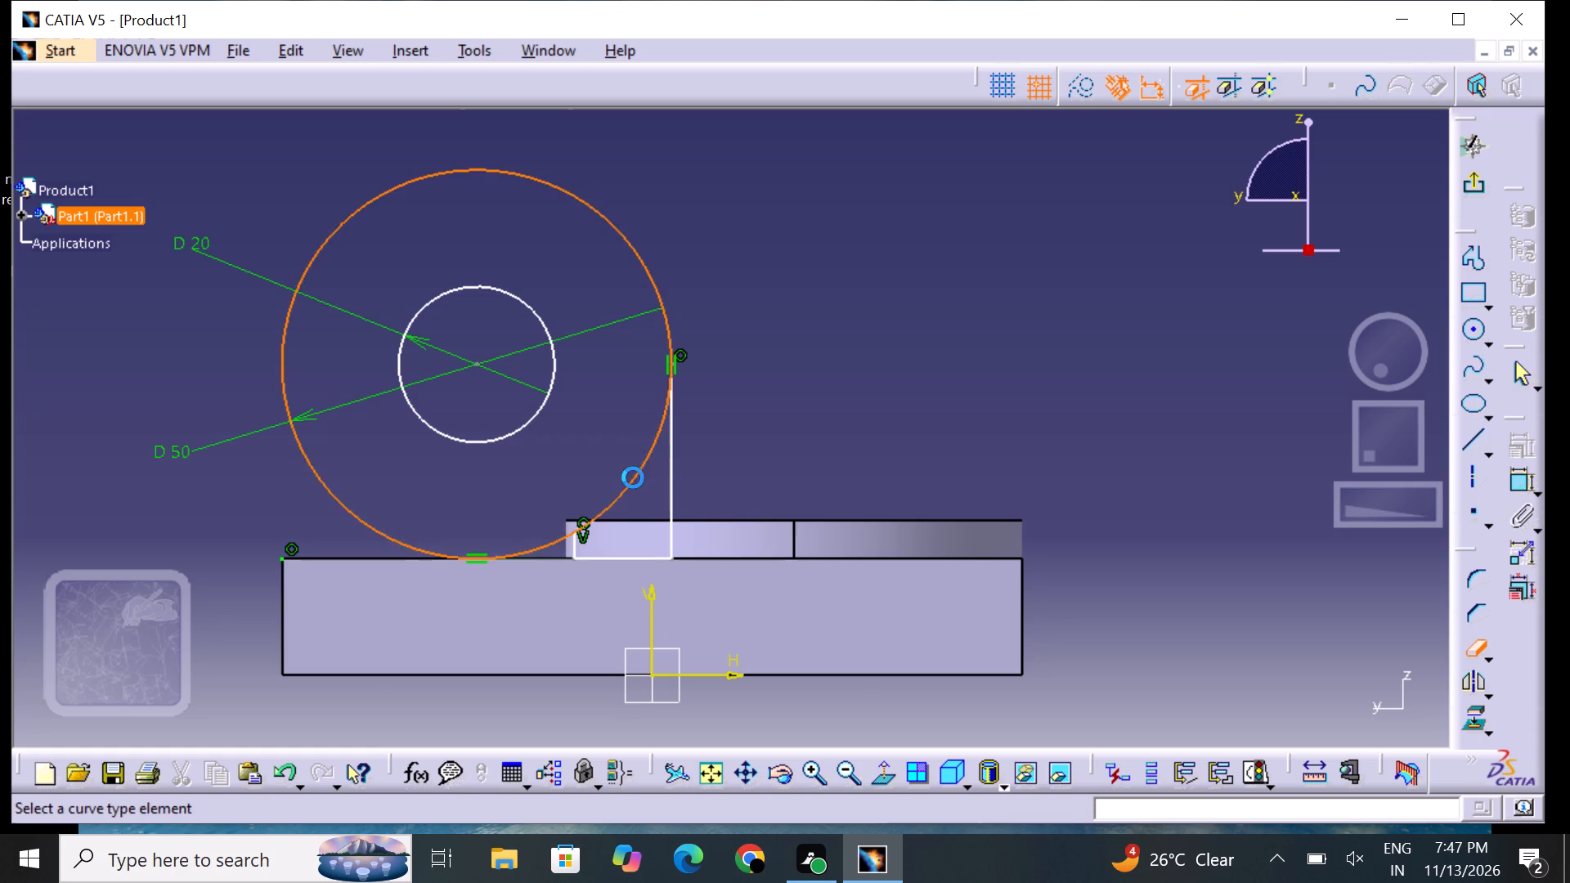
{"action": "left_click", "coordinate": [1247, 592]}
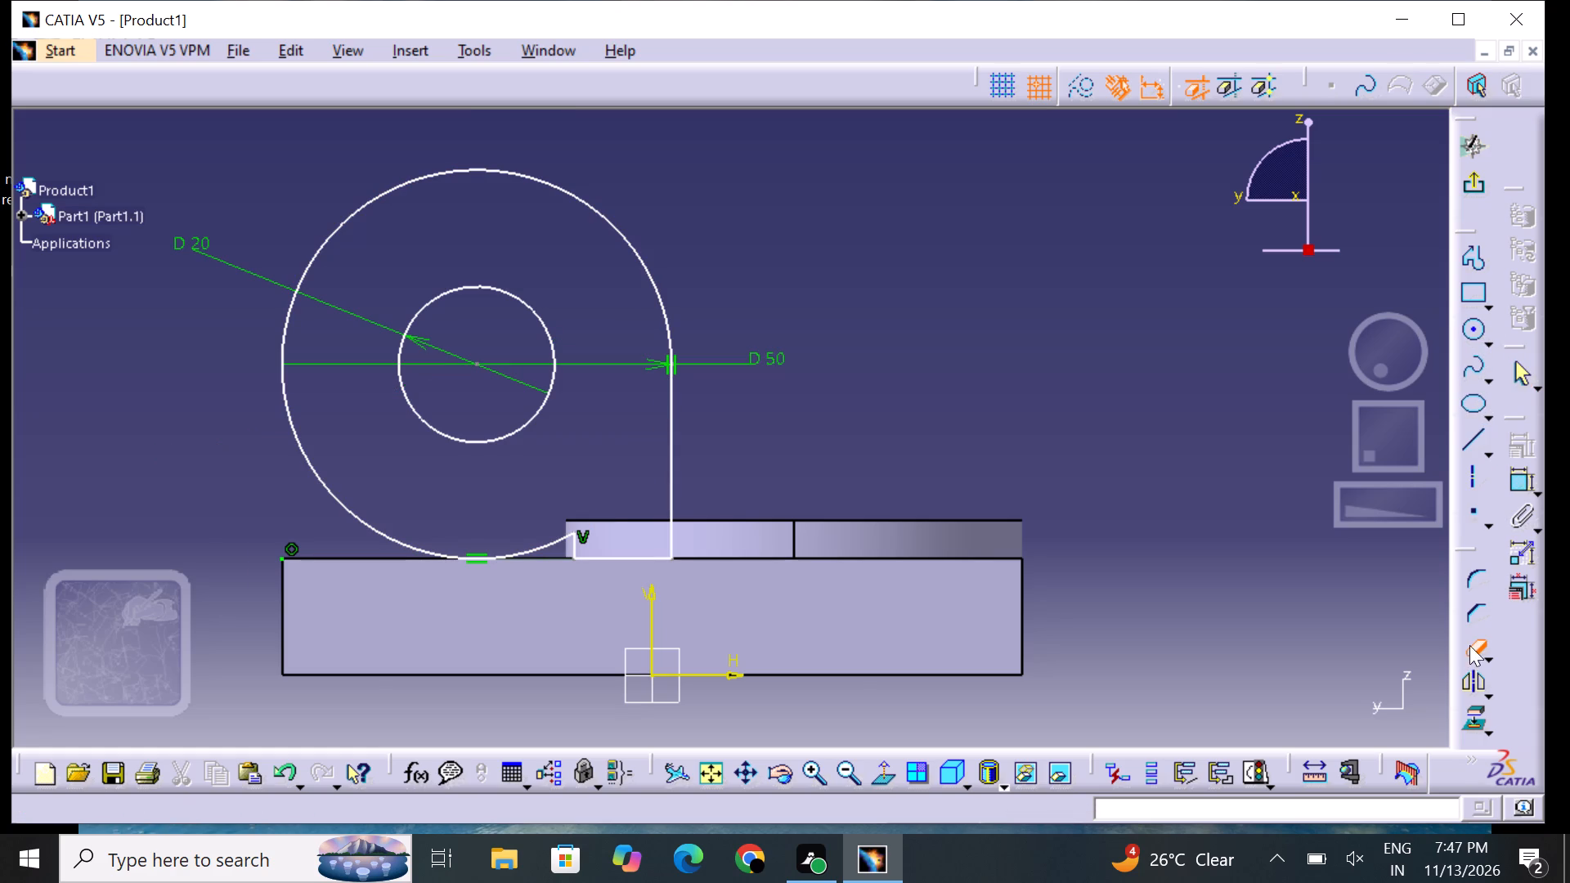
{"action": "left_click", "coordinate": [1478, 648]}
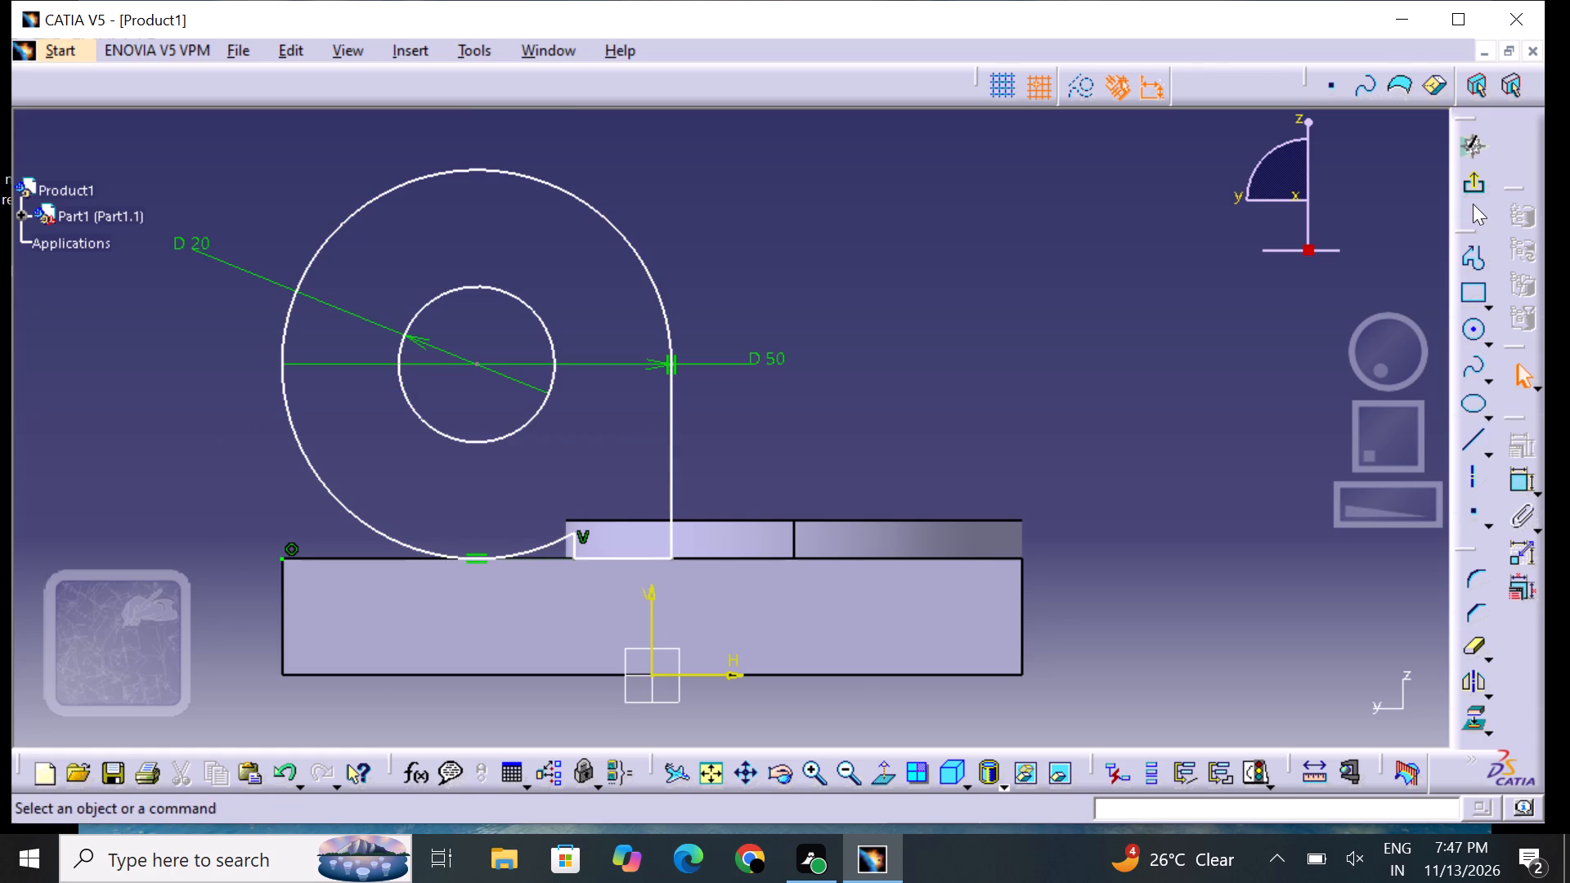
Exit the sketch and pad the upright ring profile 15 mm in the reversed direction, inward over the base.
{"action": "left_click", "coordinate": [1472, 188]}
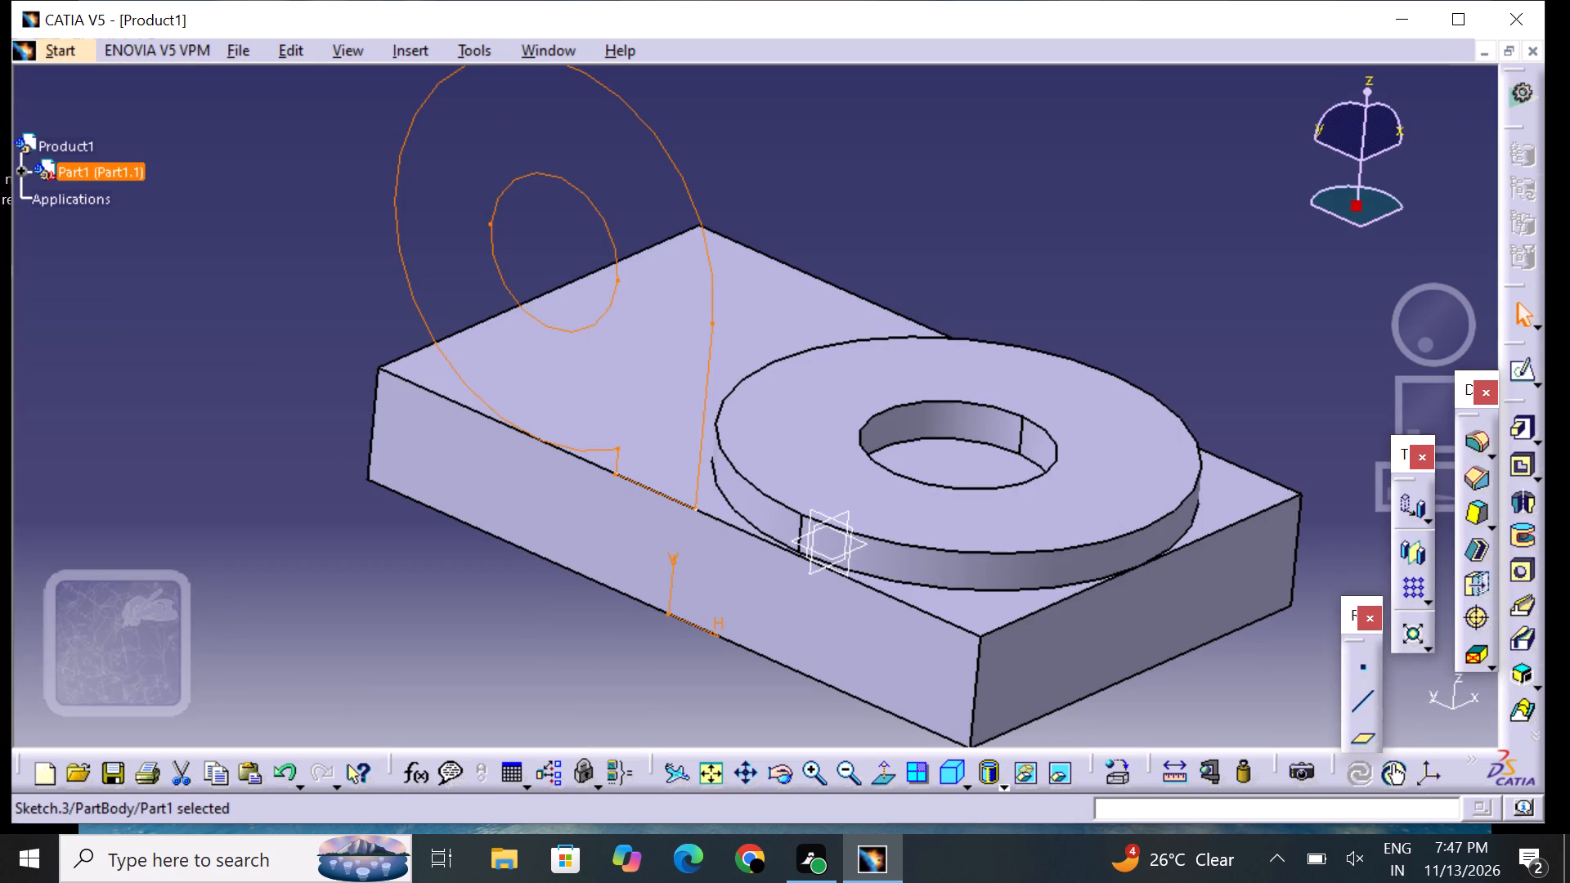
{"action": "left_click", "coordinate": [1522, 430]}
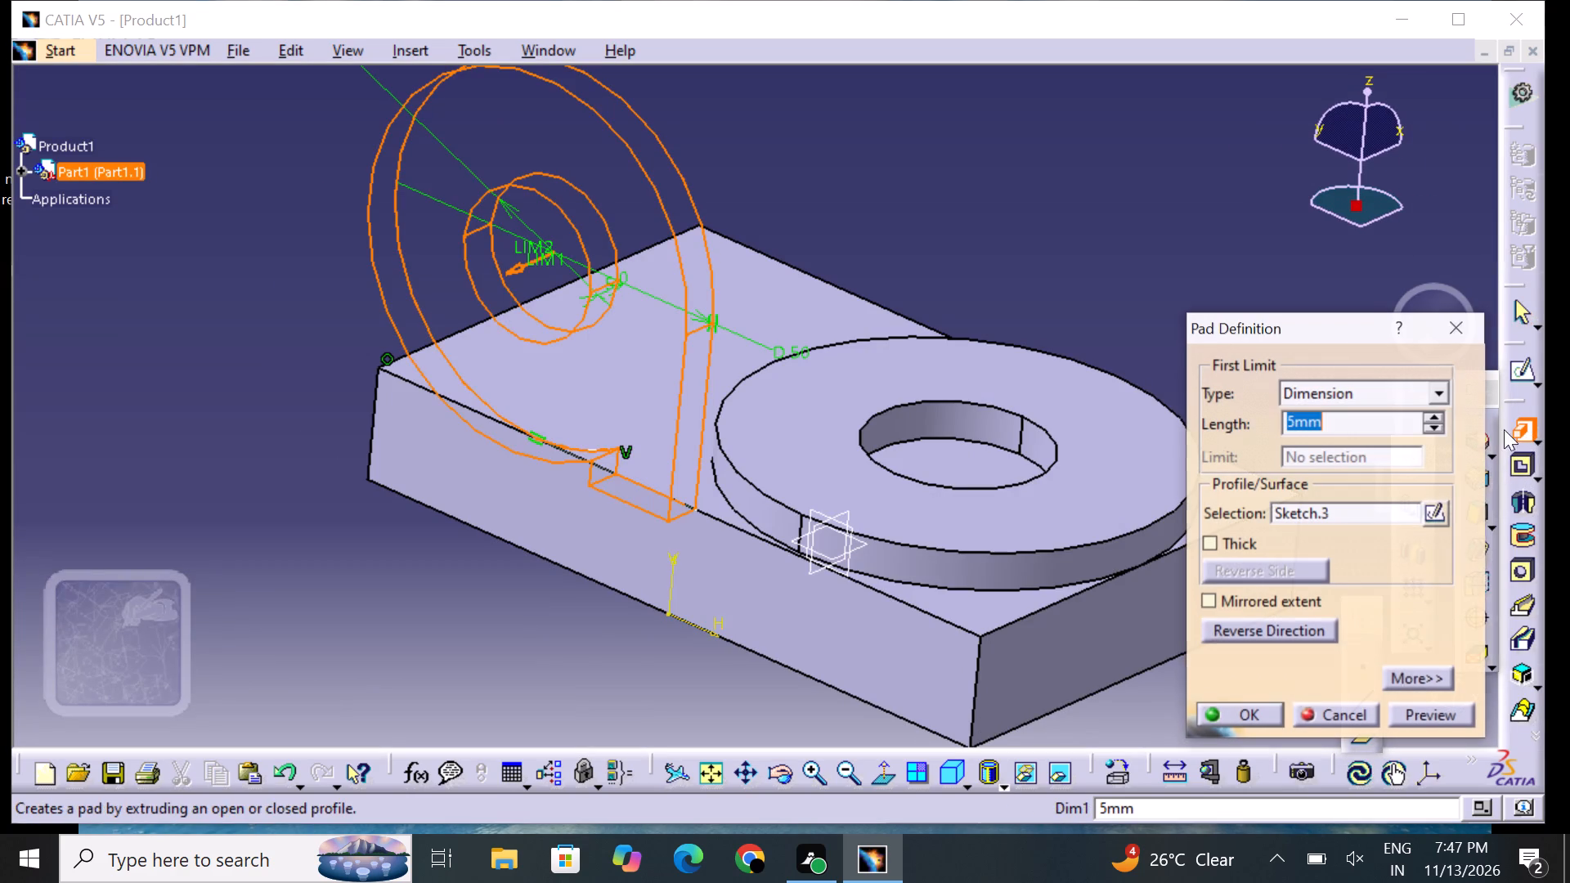
{"action": "left_click", "coordinate": [1275, 634]}
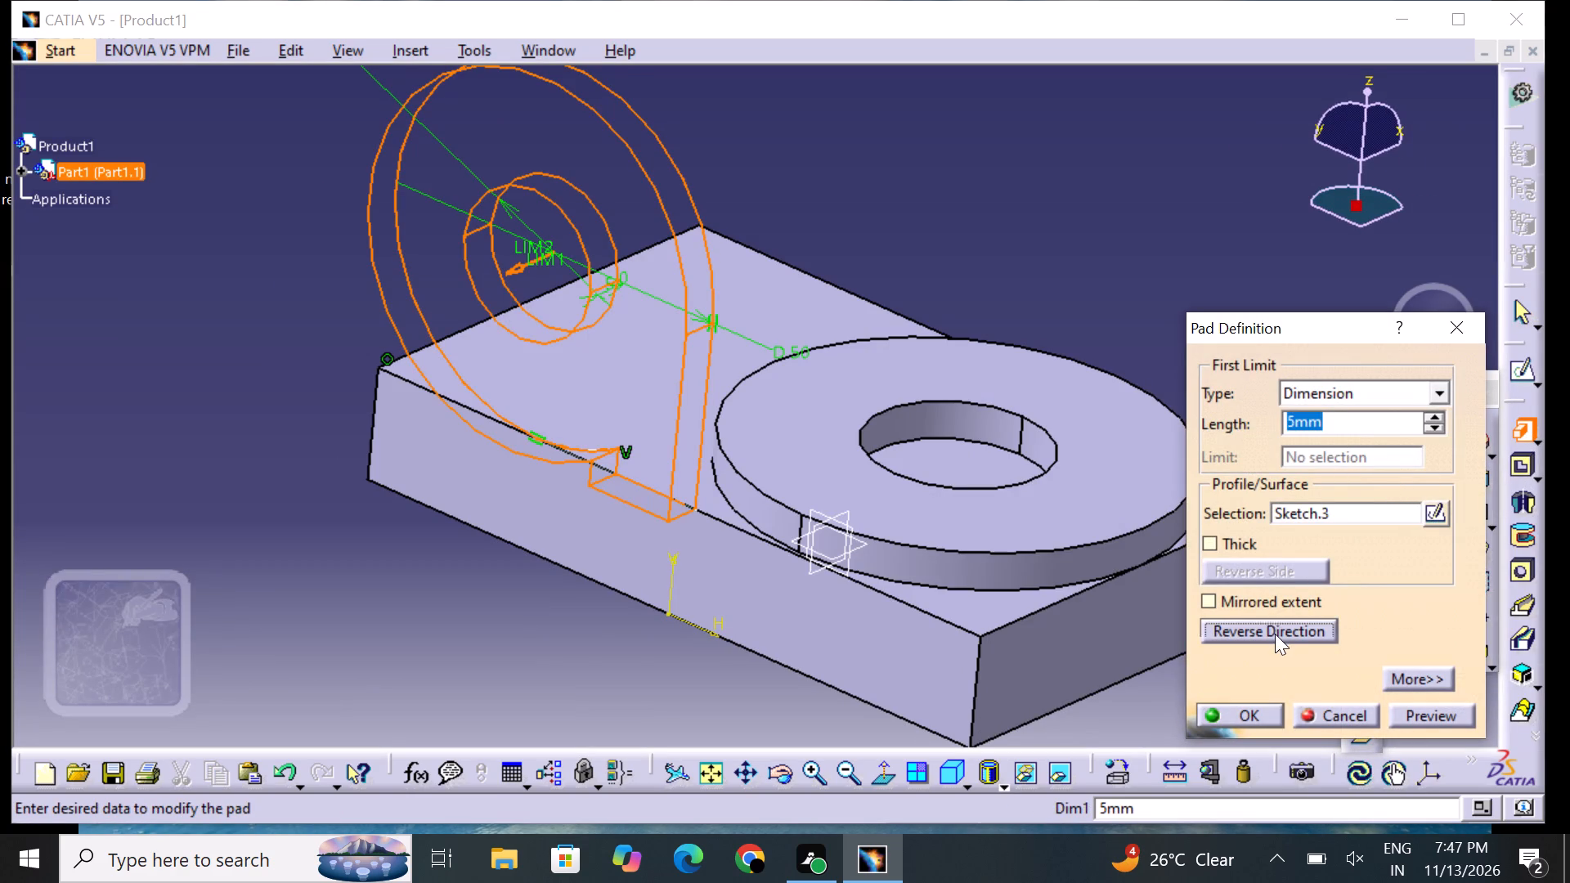
{"action": "left_click", "coordinate": [1335, 428]}
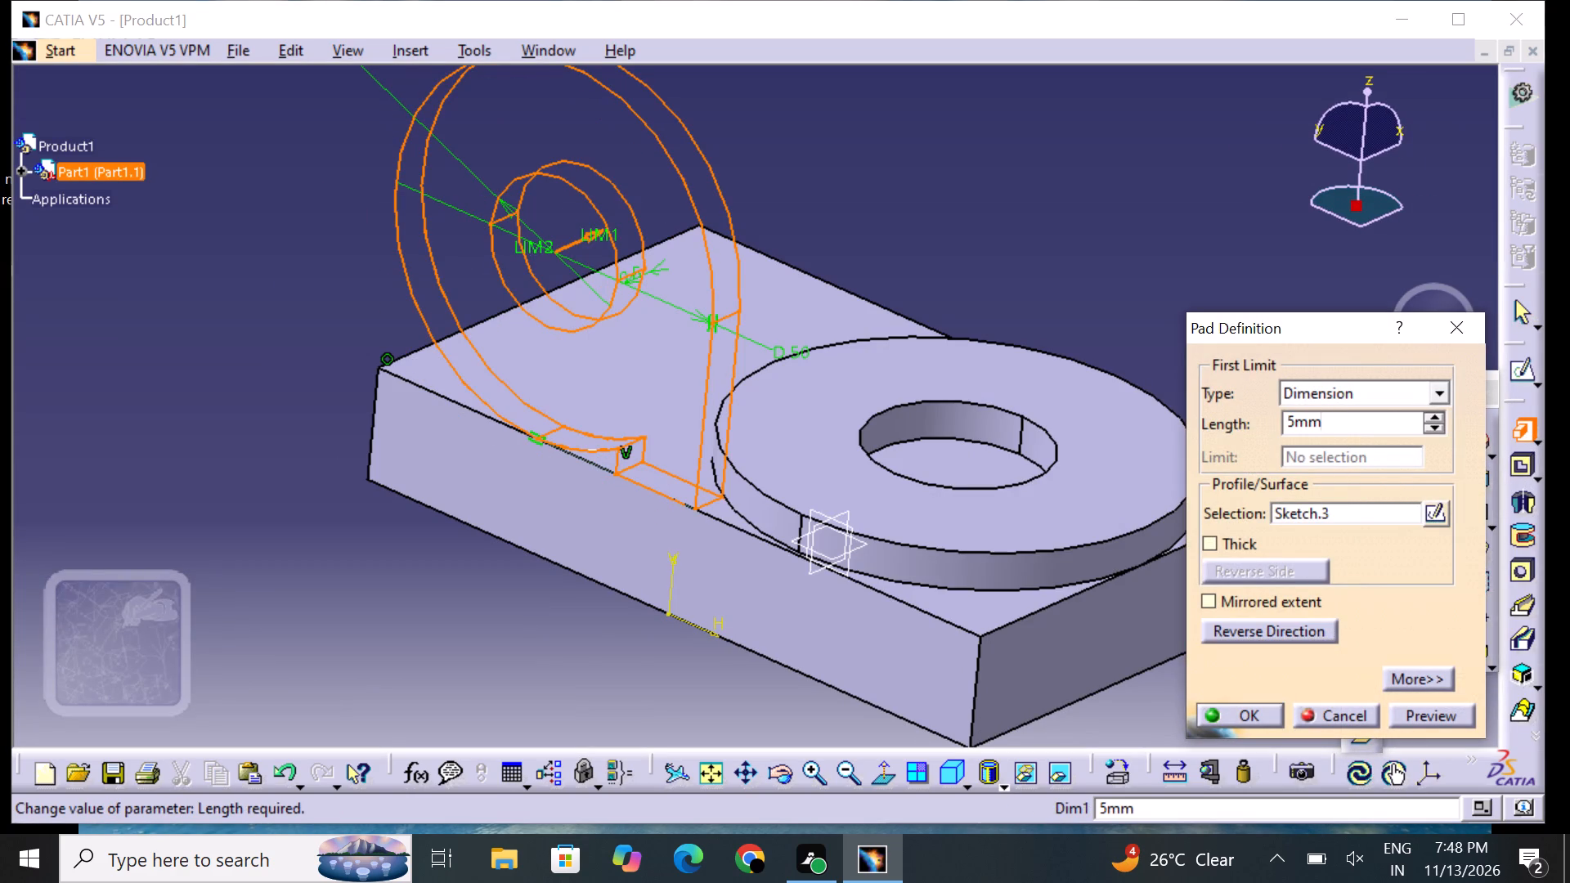
{"action": "key", "text": "BackSpace"}
{"action": "key", "text": "BackSpace"}
{"action": "key", "text": "BackSpace"}
{"action": "key", "text": "BackSpace"}
{"action": "key", "text": "BackSpace"}
{"action": "key", "text": "BackSpace"}
{"action": "key", "text": "BackSpace"}
{"action": "key", "text": "BackSpace"}
{"action": "key", "text": "BackSpace"}
{"action": "key", "text": "BackSpace"}
{"action": "key", "text": "BackSpace"}
{"action": "type", "text": "15"}
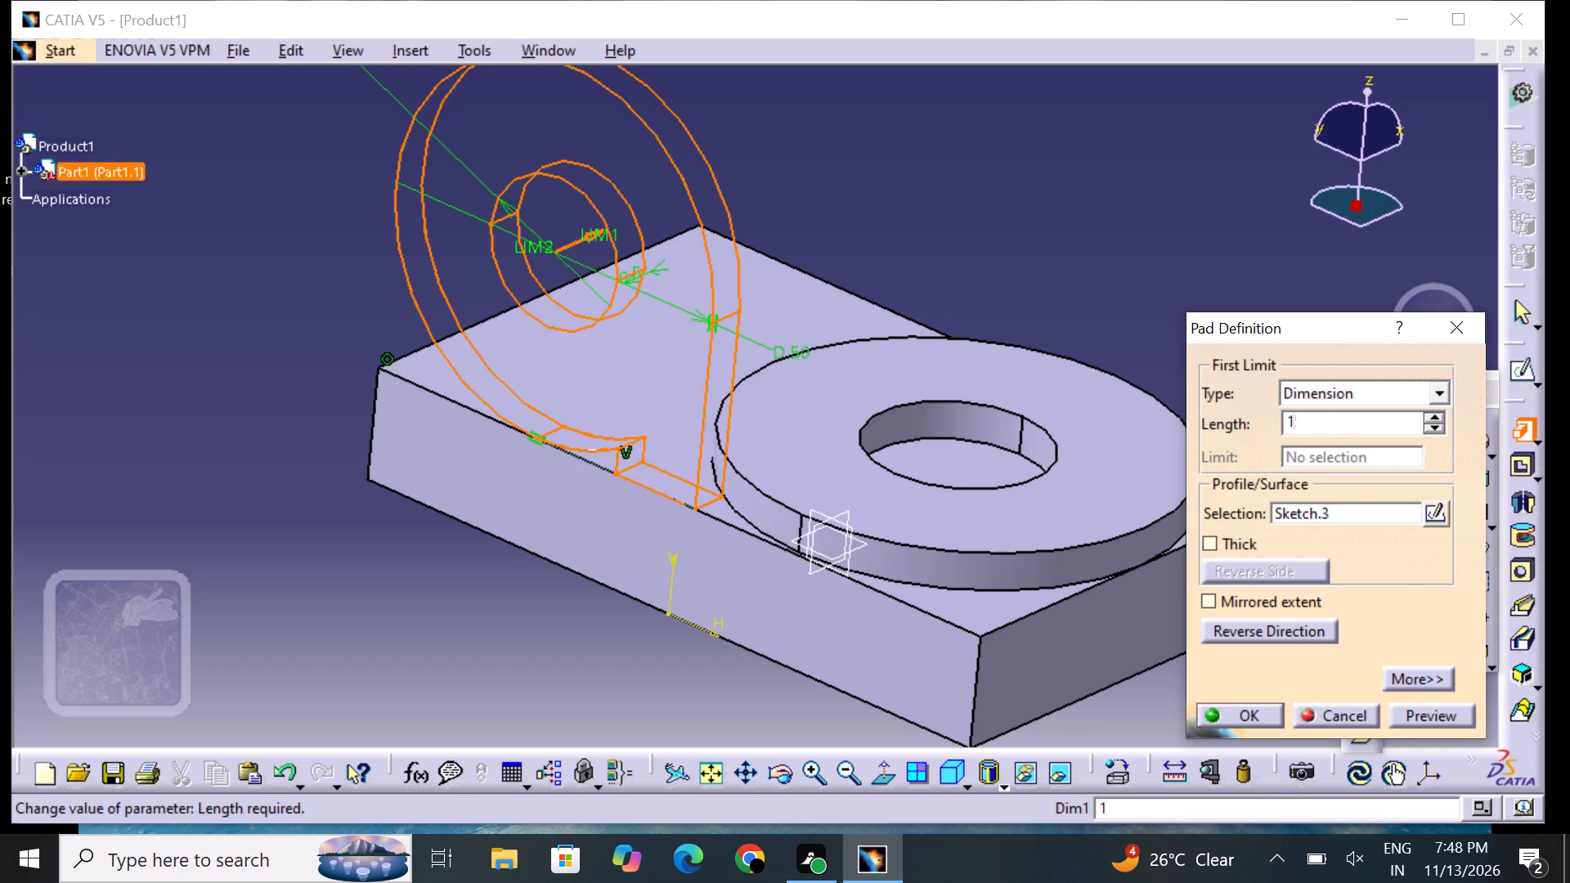
{"action": "key", "text": "Return"}
{"action": "left_click", "coordinate": [984, 216]}
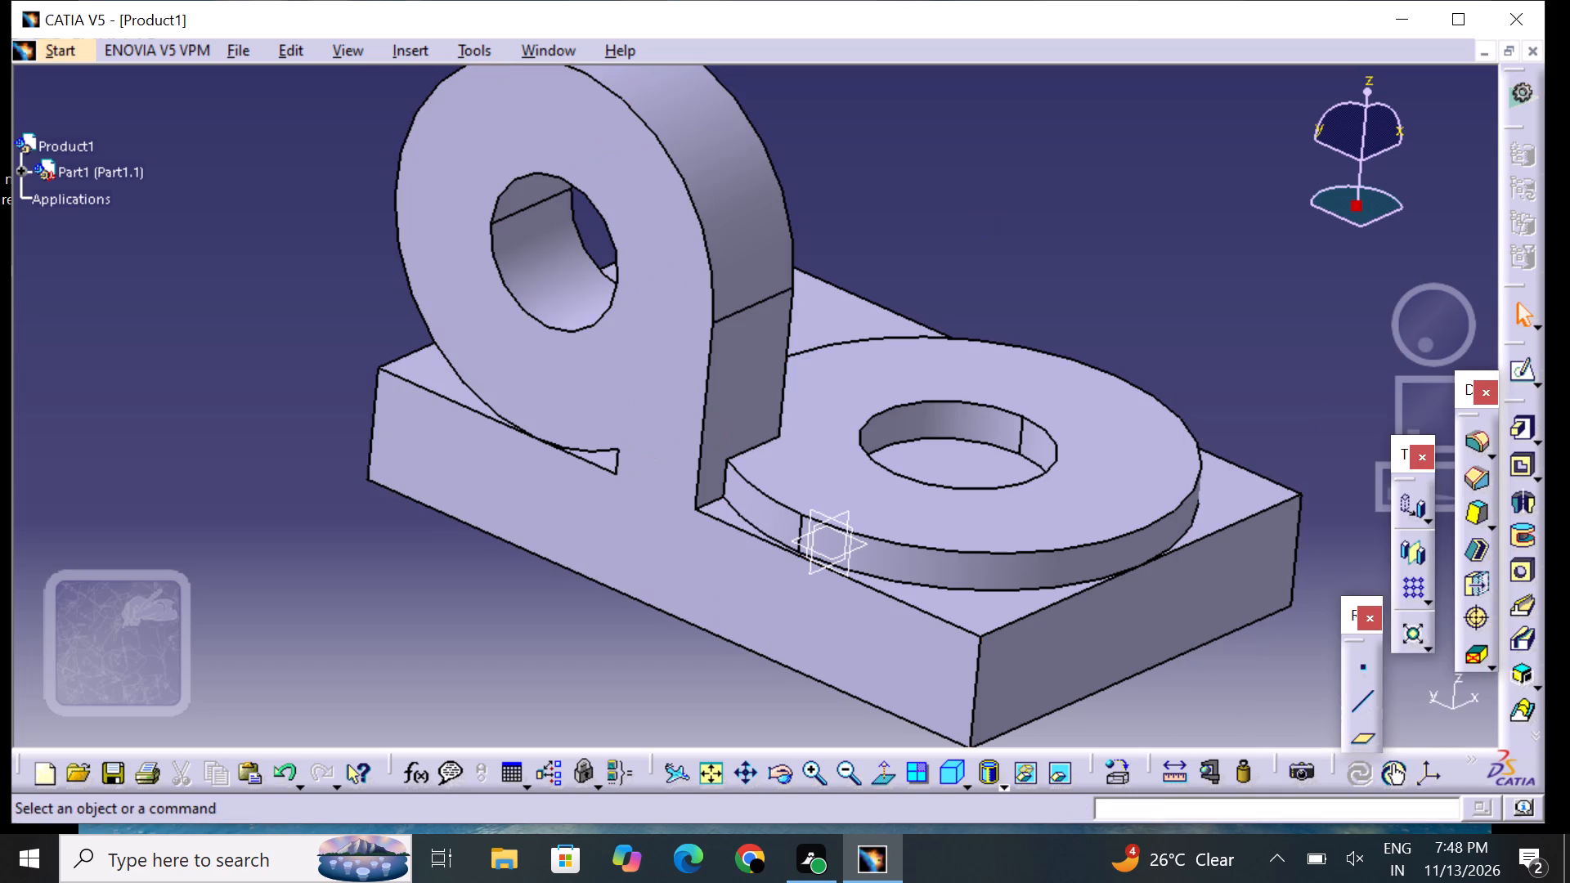
Examine the upright ring pad from several sides, including where it meets the base and the flat ring.
{"action": "middle_click_drag", "start_coordinate": [1173, 294], "coordinate": [792, 341]}
{"action": "right_click_drag", "start_coordinate": [1158, 295], "coordinate": [792, 341]}
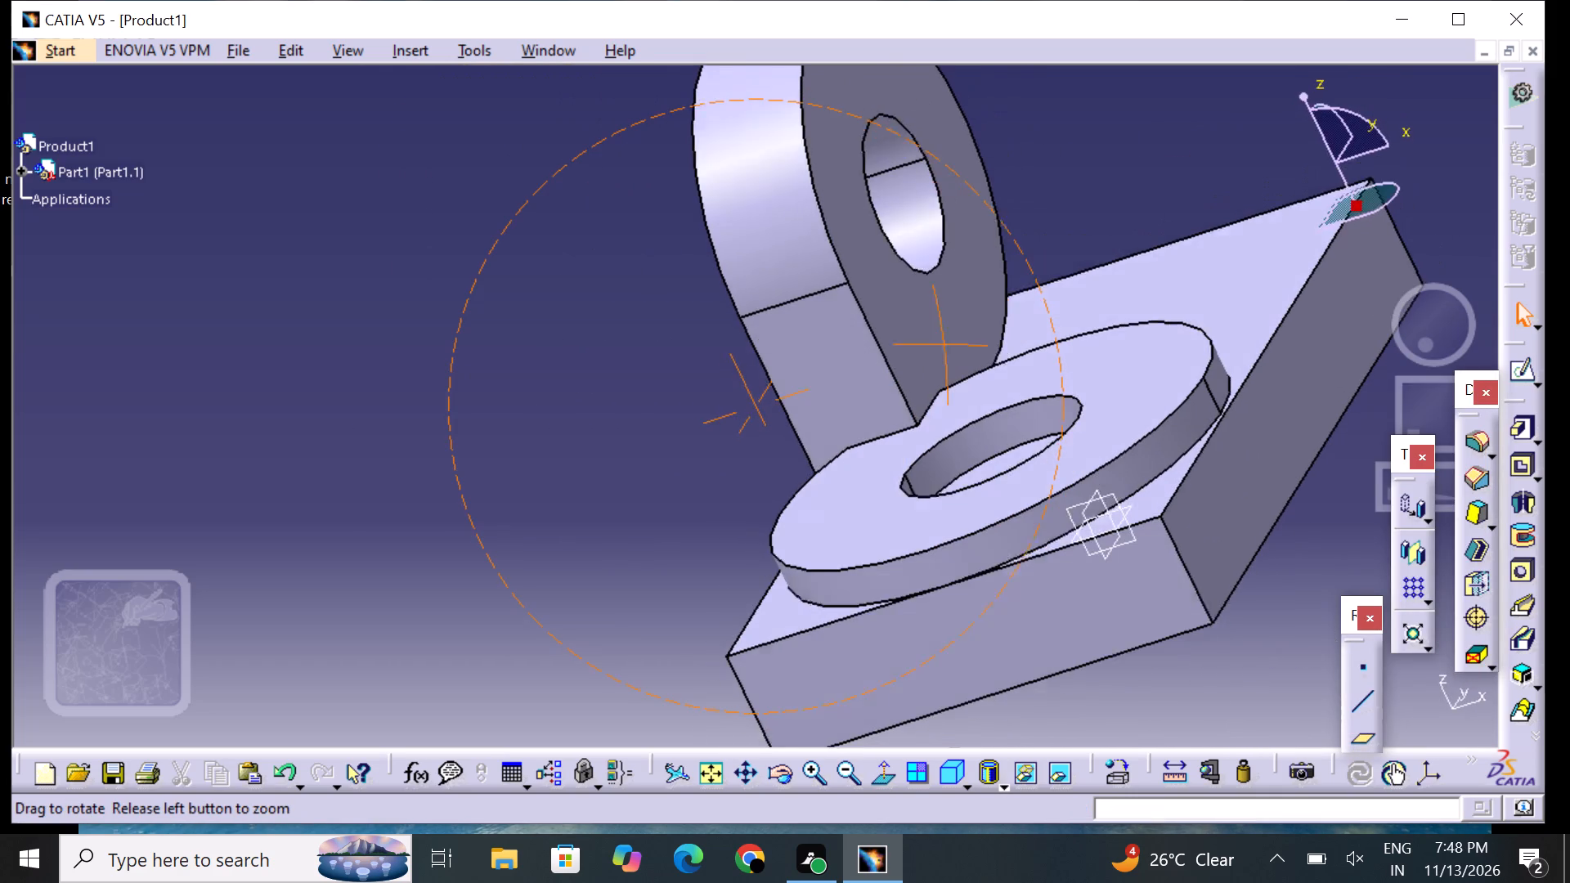
{"action": "right_click_drag", "start_coordinate": [792, 341], "coordinate": [794, 337]}
{"action": "middle_click_drag", "start_coordinate": [792, 341], "coordinate": [794, 337]}
{"action": "middle_click_drag", "start_coordinate": [1018, 191], "coordinate": [1183, 427]}
{"action": "right_click_drag", "start_coordinate": [1047, 228], "coordinate": [1183, 427]}
{"action": "middle_click_drag", "start_coordinate": [548, 150], "coordinate": [627, 229]}
{"action": "right_click_drag", "start_coordinate": [559, 162], "coordinate": [627, 229]}
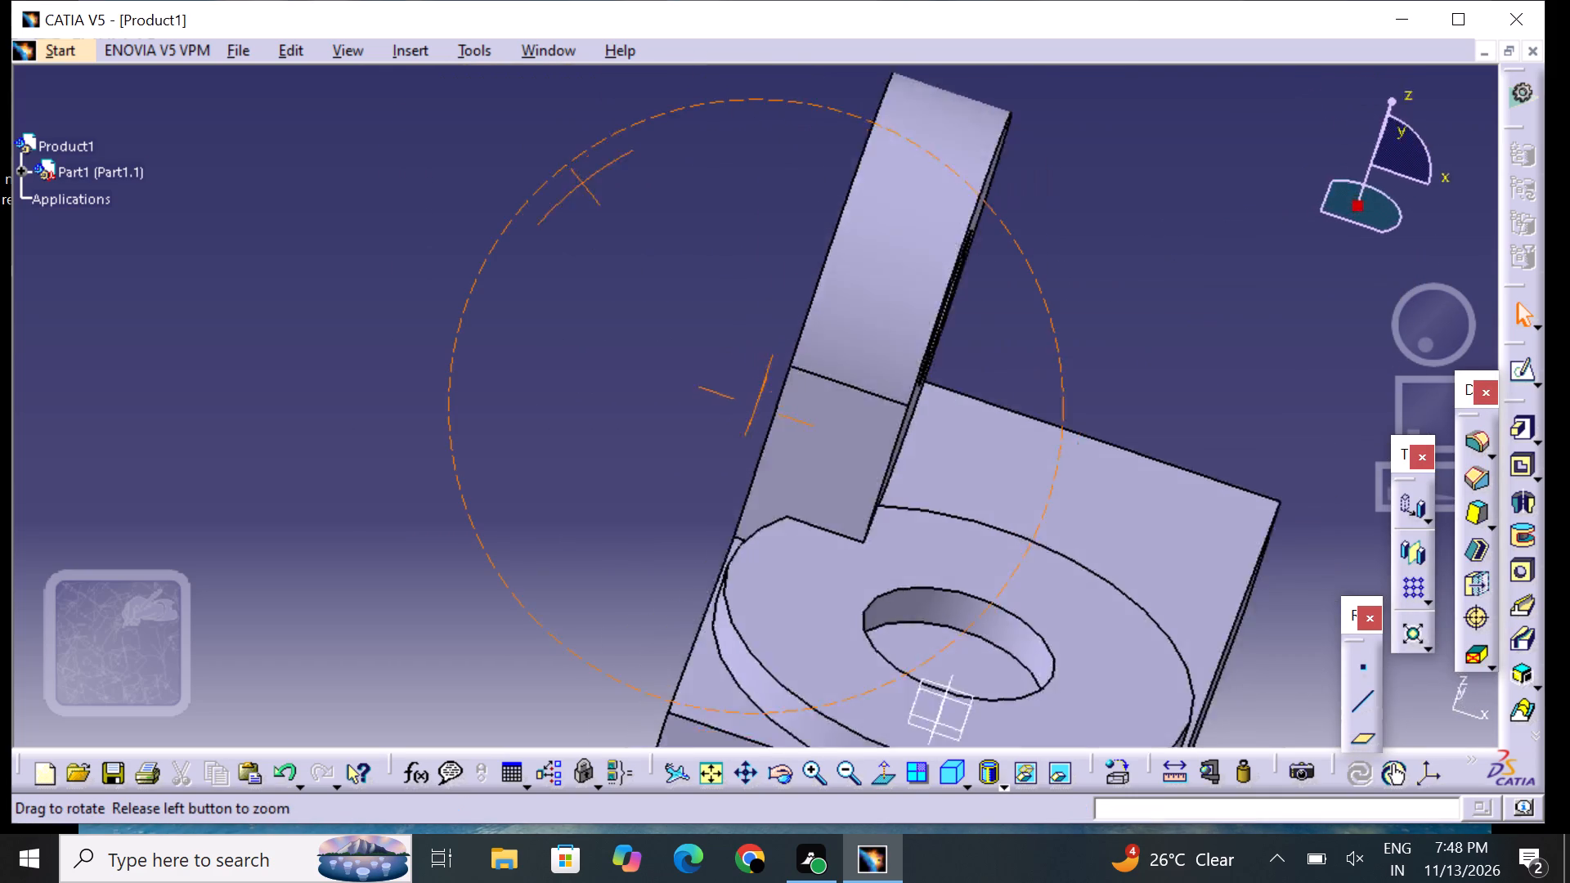
{"action": "middle_click_drag", "start_coordinate": [627, 229], "coordinate": [751, 227]}
{"action": "right_click_drag", "start_coordinate": [627, 229], "coordinate": [751, 227]}
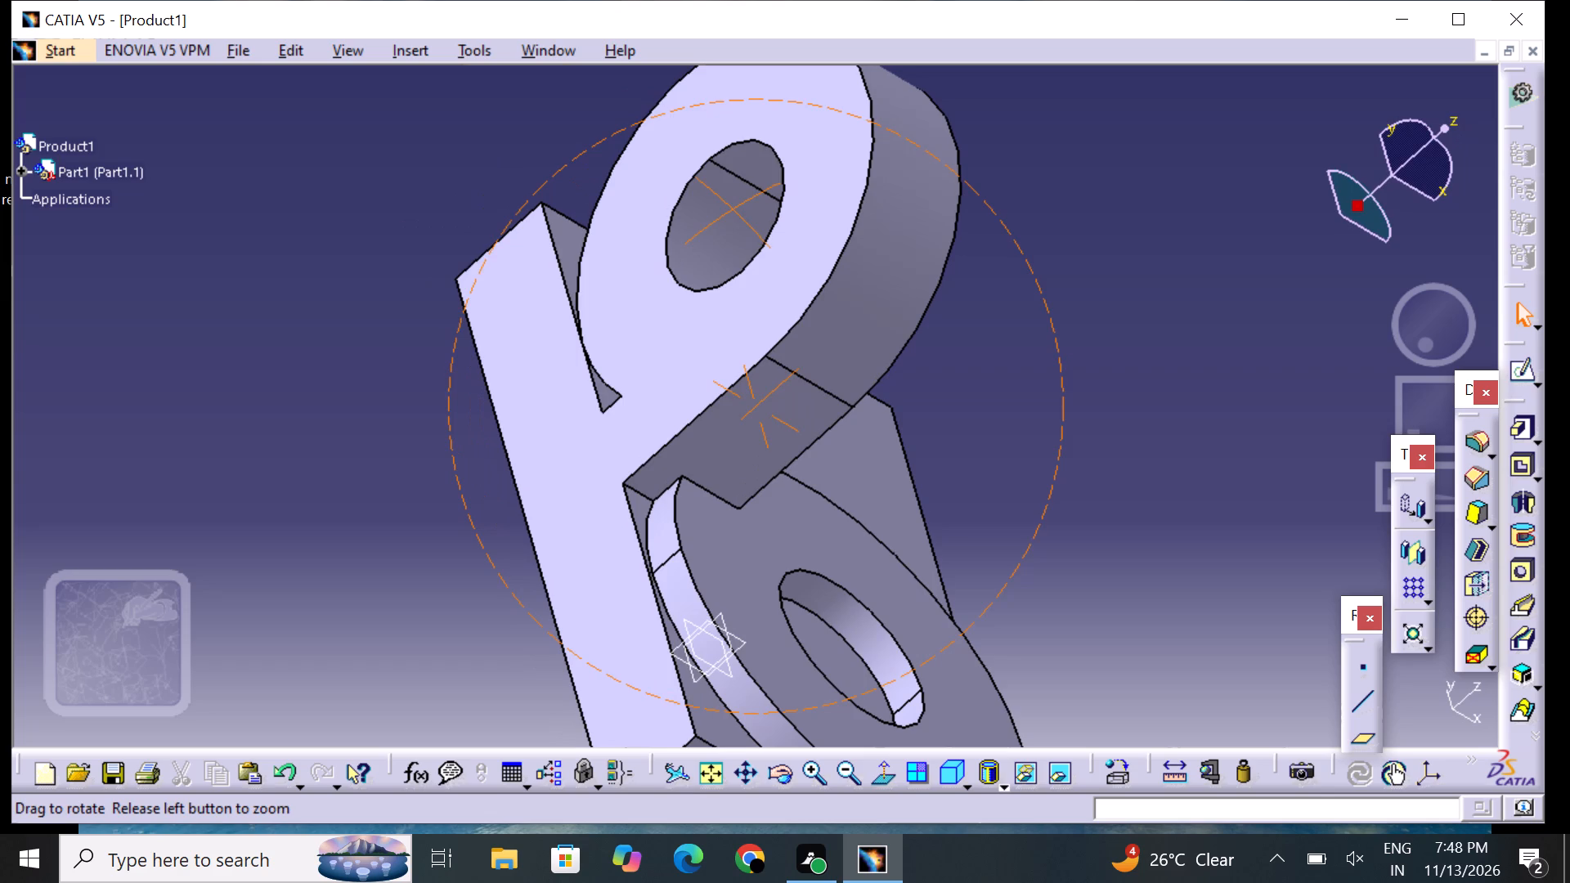
{"action": "middle_click_drag", "start_coordinate": [751, 227], "coordinate": [750, 227]}
{"action": "right_click_drag", "start_coordinate": [751, 227], "coordinate": [729, 232]}
{"action": "middle_click_drag", "start_coordinate": [487, 105], "coordinate": [594, 526]}
{"action": "right_click_drag", "start_coordinate": [487, 105], "coordinate": [594, 526]}
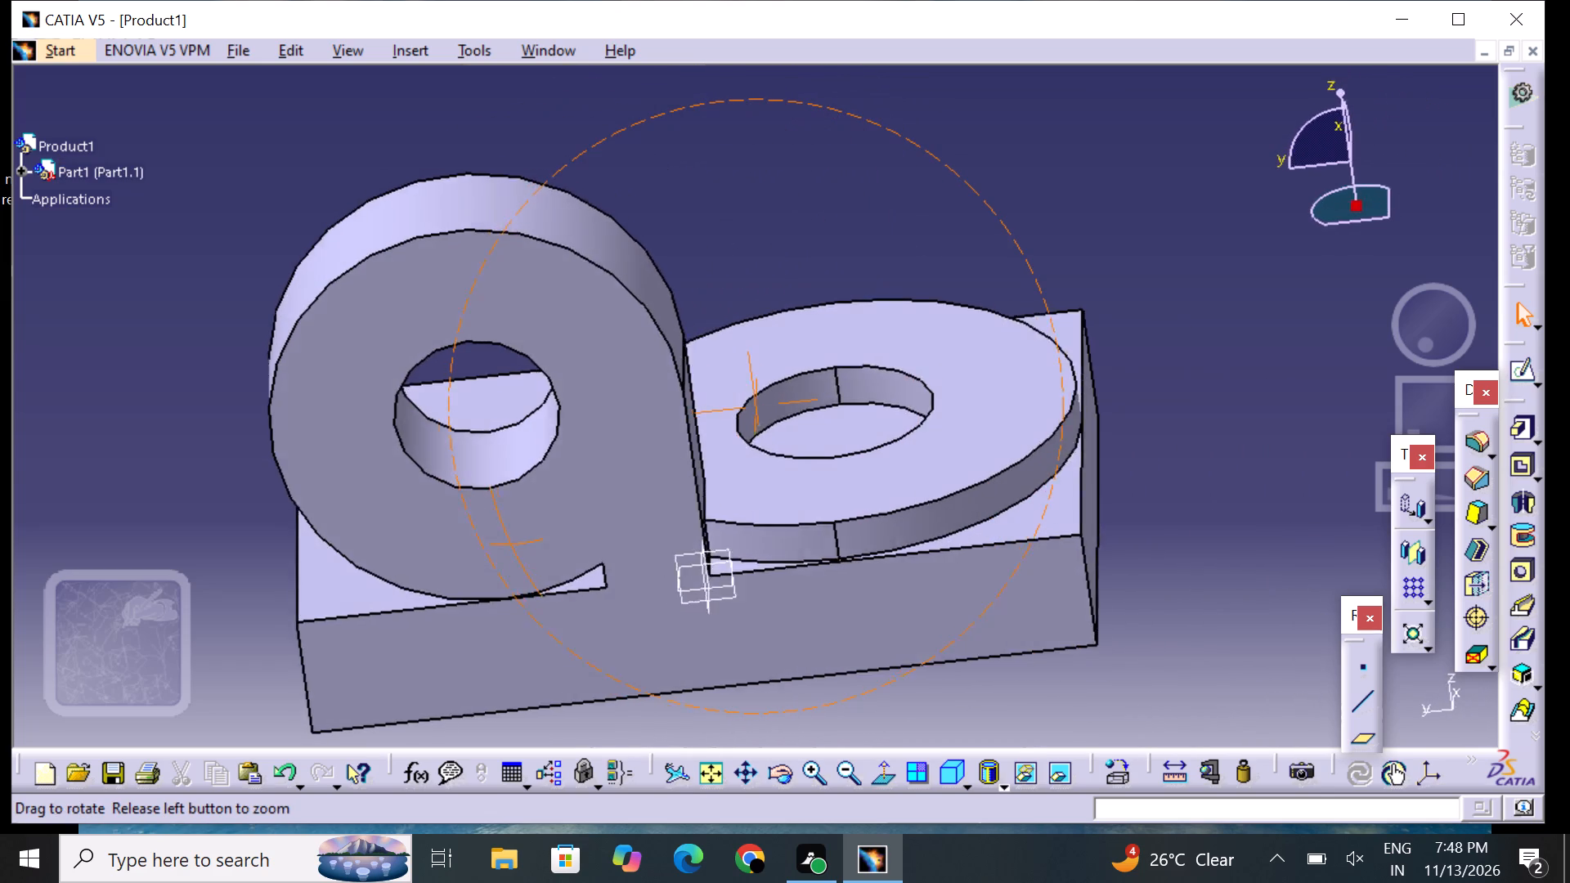
{"action": "right_click_drag", "start_coordinate": [594, 526], "coordinate": [599, 511]}
{"action": "middle_click_drag", "start_coordinate": [594, 526], "coordinate": [599, 511]}
{"action": "scroll", "coordinate": [599, 511], "scroll_direction": "up", "scroll_amount": 1}
{"action": "middle_click_drag", "start_coordinate": [1002, 195], "coordinate": [858, 383]}
{"action": "right_click_drag", "start_coordinate": [1003, 200], "coordinate": [858, 383]}
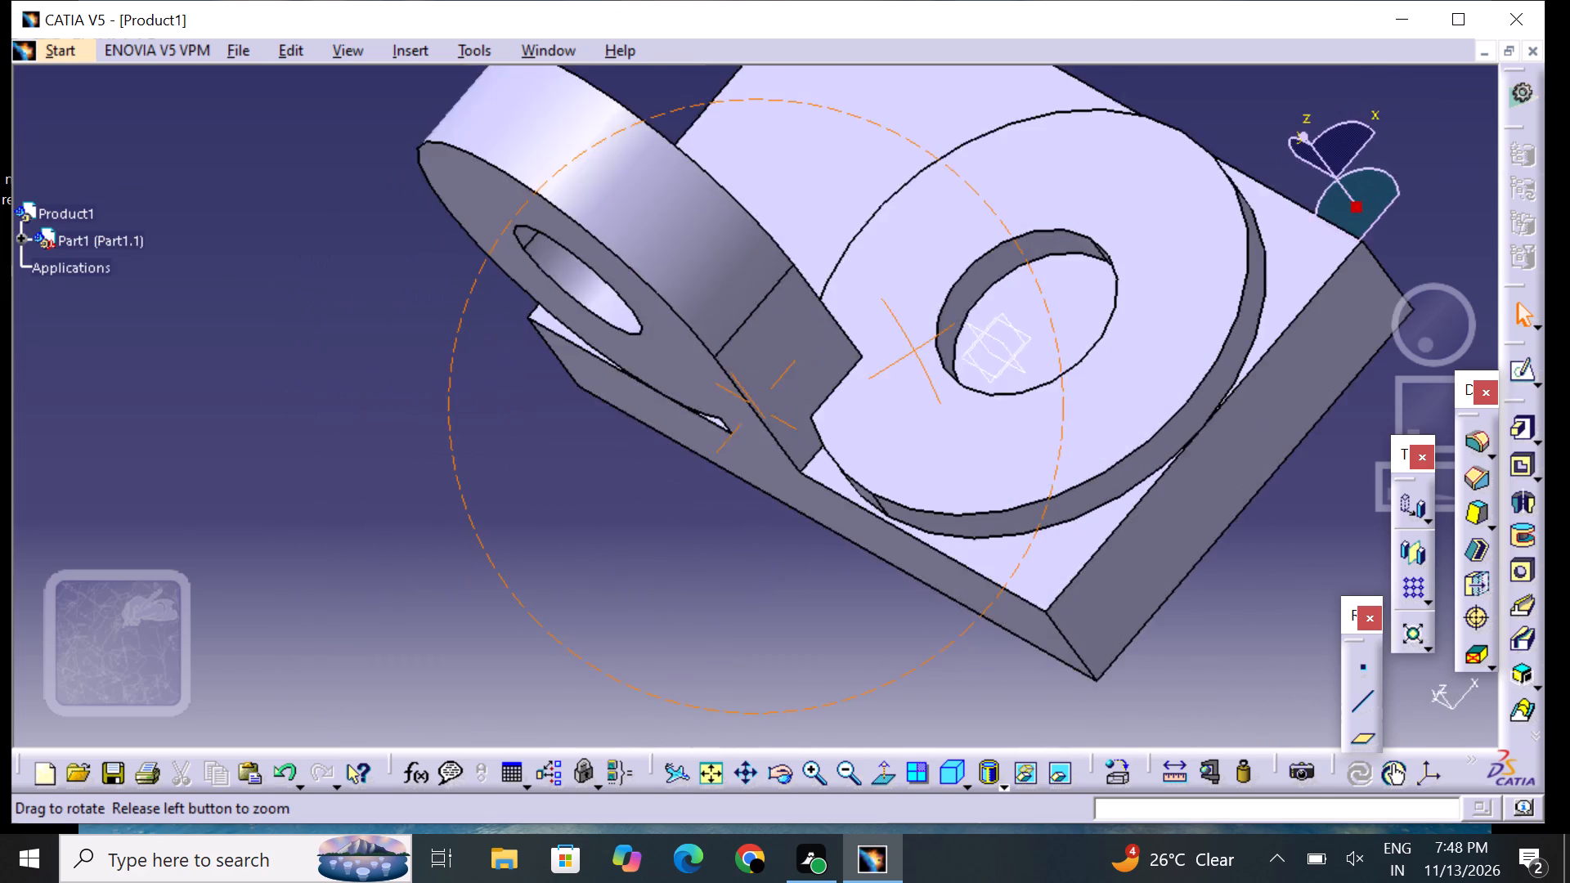
{"action": "right_click_drag", "start_coordinate": [858, 383], "coordinate": [843, 289]}
{"action": "middle_click_drag", "start_coordinate": [858, 383], "coordinate": [843, 287]}
{"action": "middle_click_drag", "start_coordinate": [1180, 203], "coordinate": [935, 634]}
{"action": "right_click_drag", "start_coordinate": [1182, 203], "coordinate": [934, 633]}
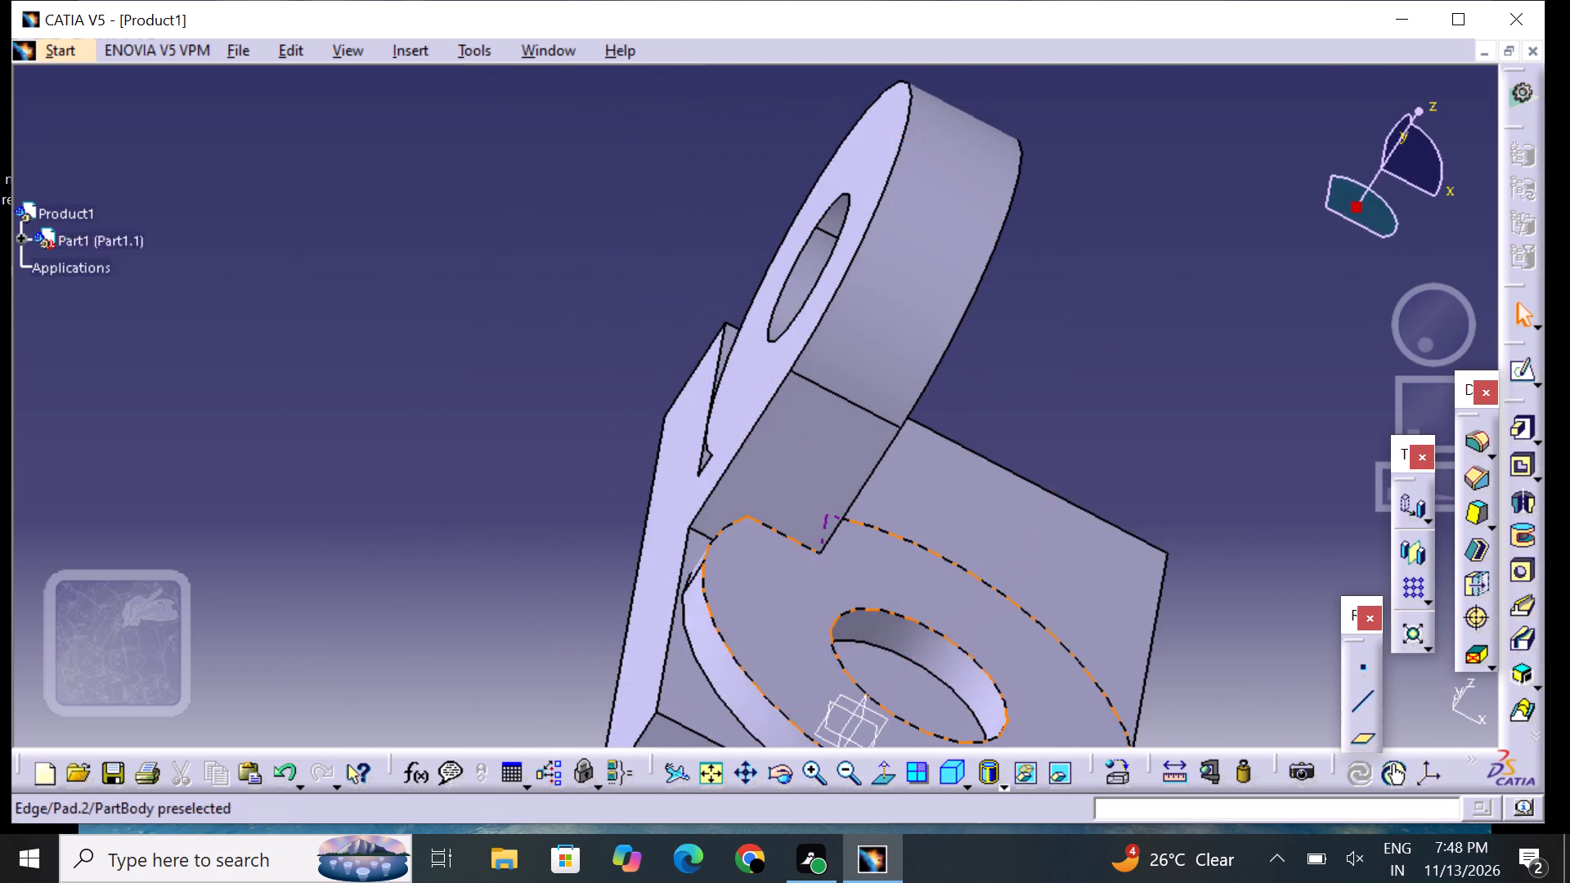
{"action": "middle_click_drag", "start_coordinate": [929, 535], "coordinate": [877, 307]}
{"action": "middle_click_drag", "start_coordinate": [1307, 320], "coordinate": [1112, 292]}
{"action": "right_click_drag", "start_coordinate": [1305, 320], "coordinate": [1112, 292]}
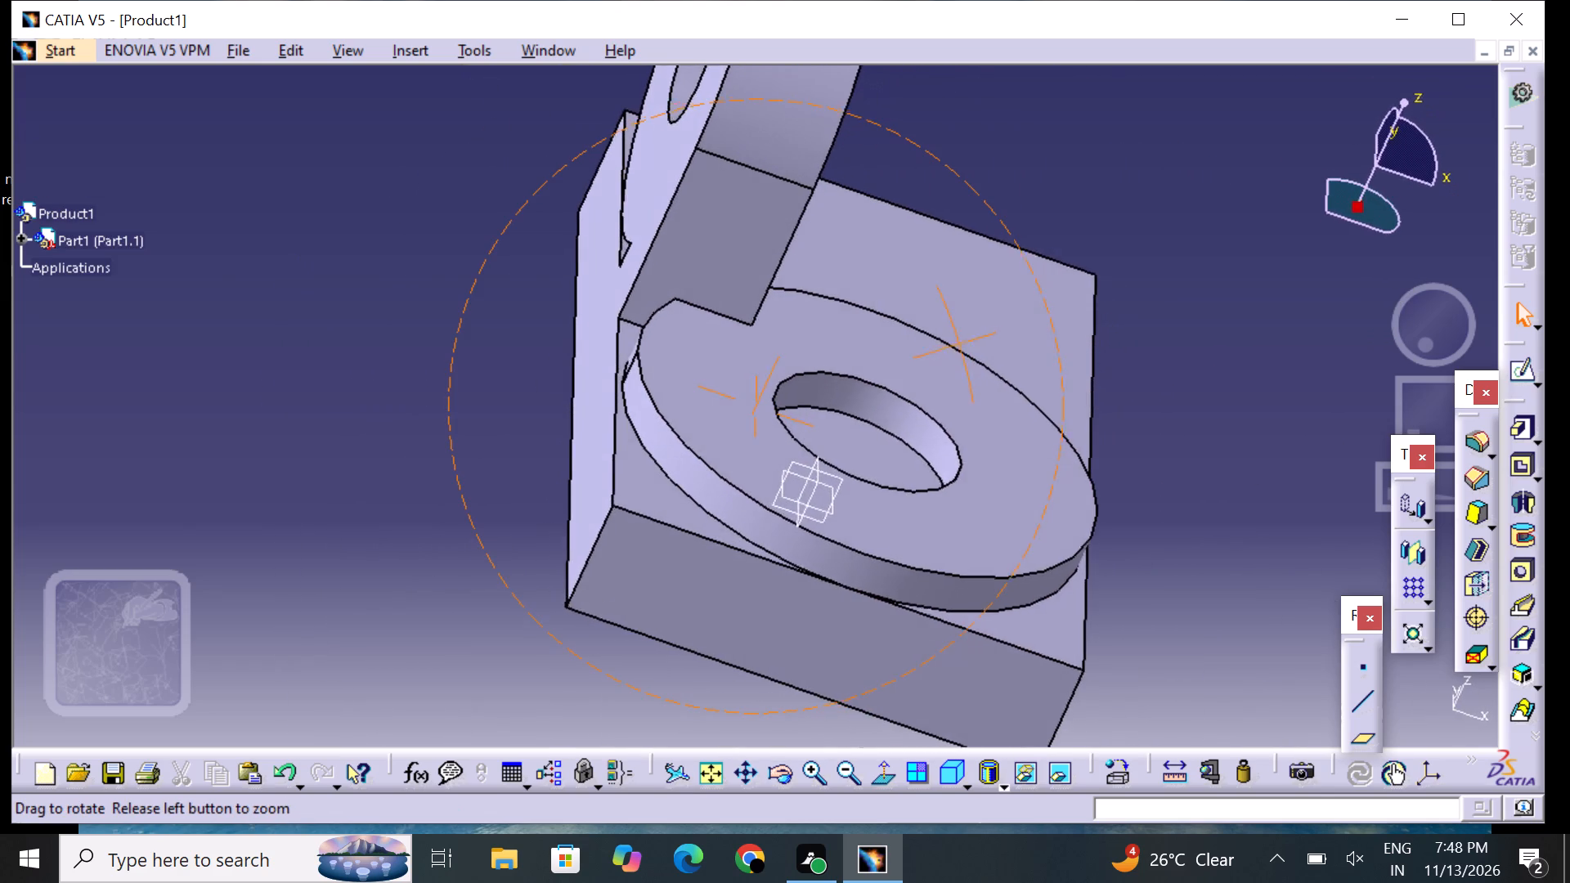
{"action": "middle_click_drag", "start_coordinate": [1112, 292], "coordinate": [1072, 280]}
{"action": "right_click_drag", "start_coordinate": [1112, 292], "coordinate": [1072, 280]}
{"action": "scroll", "coordinate": [907, 192], "scroll_direction": "up", "scroll_amount": 1}
{"action": "middle_click_drag", "start_coordinate": [904, 201], "coordinate": [914, 291]}
{"action": "middle_click_drag", "start_coordinate": [1208, 351], "coordinate": [1137, 300]}
{"action": "right_click_drag", "start_coordinate": [1208, 351], "coordinate": [1128, 295]}
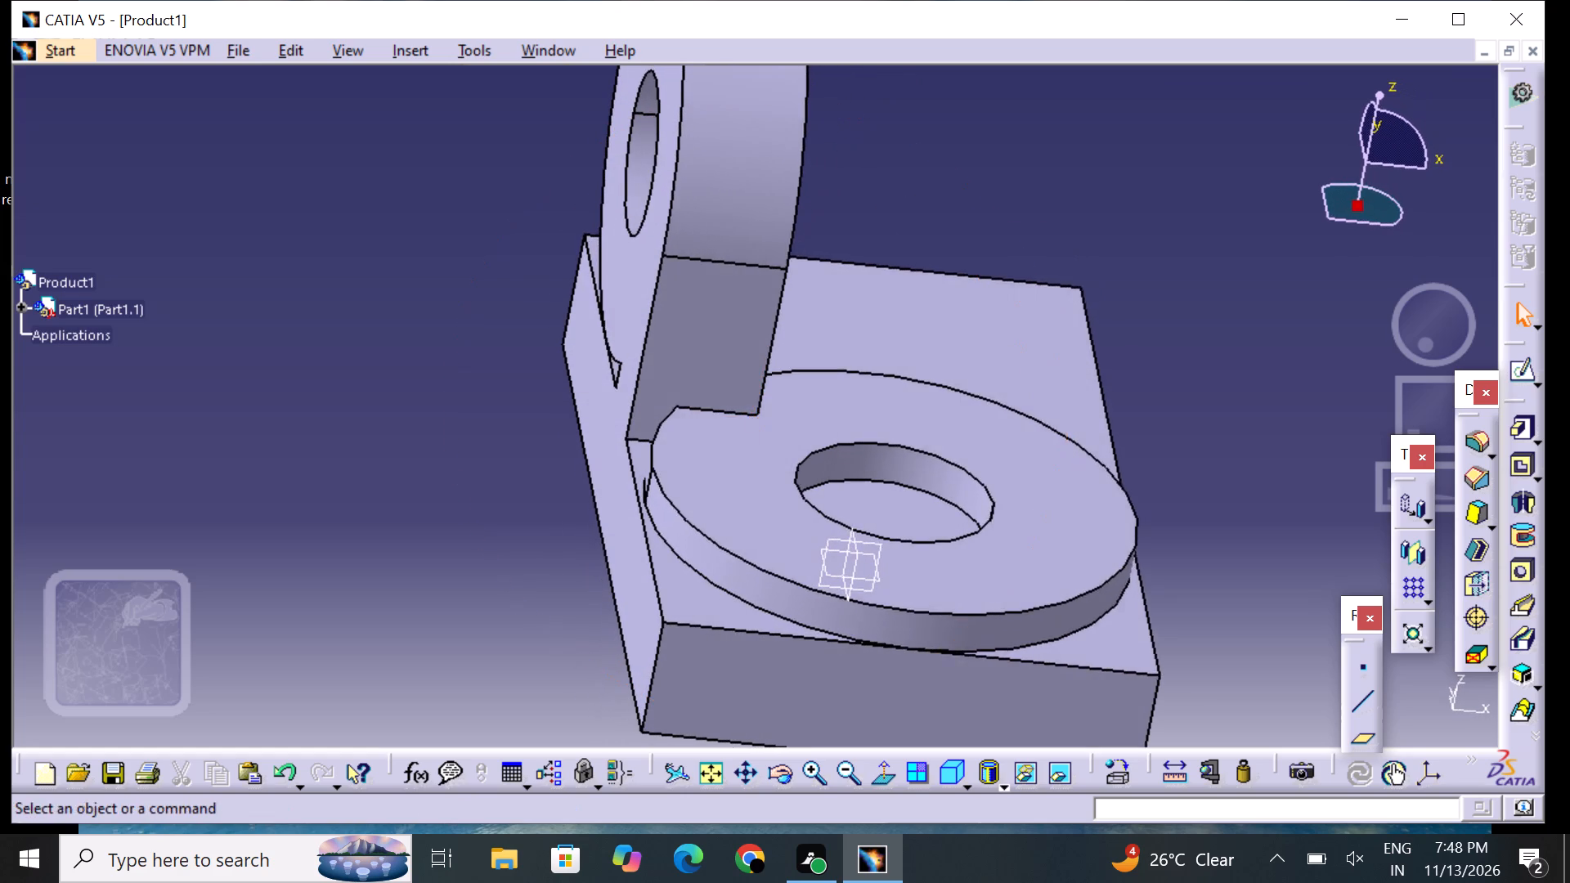
{"action": "right_click_drag", "start_coordinate": [1128, 295], "coordinate": [1115, 292]}
Mirror the whole PartBody about the yz plane to add a second upright ring on the opposite side.
{"action": "left_click", "coordinate": [16, 310]}
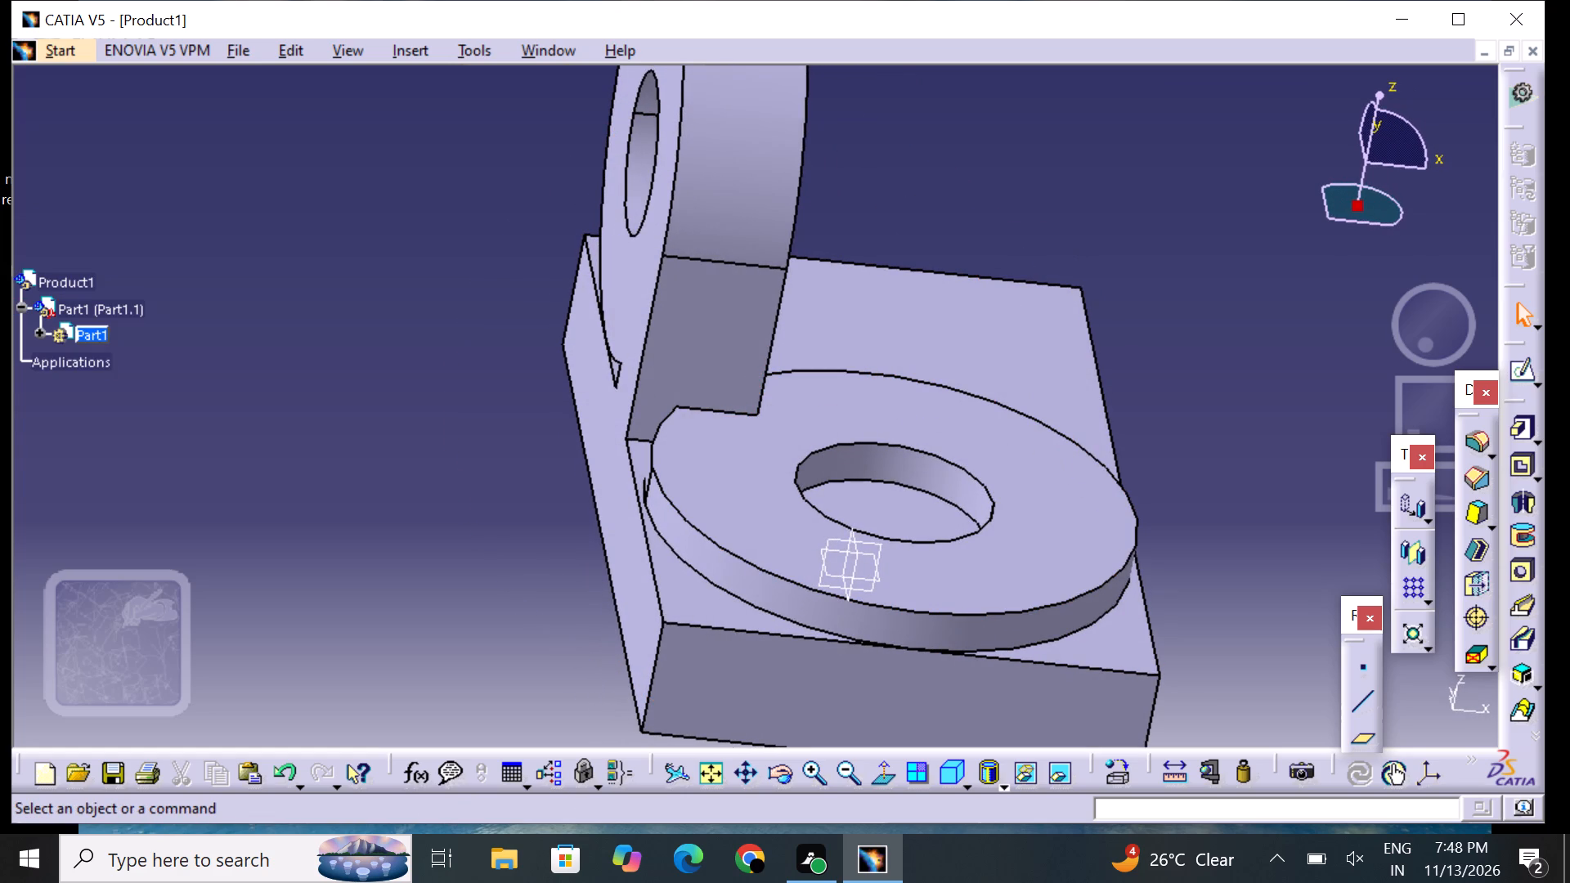
{"action": "left_click", "coordinate": [43, 334]}
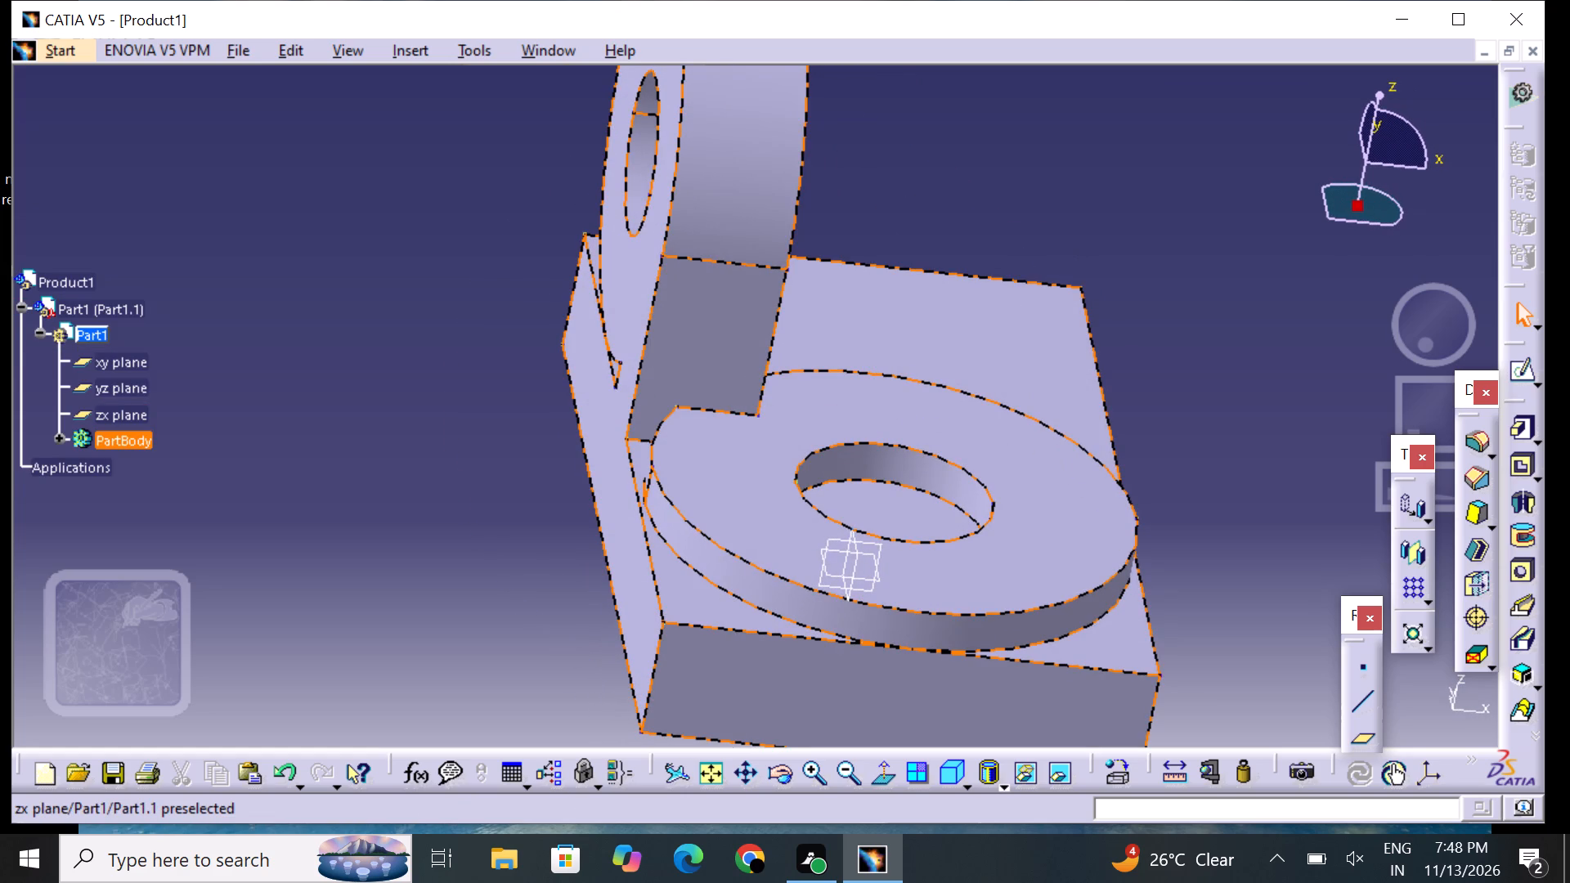
{"action": "left_click", "coordinate": [103, 446]}
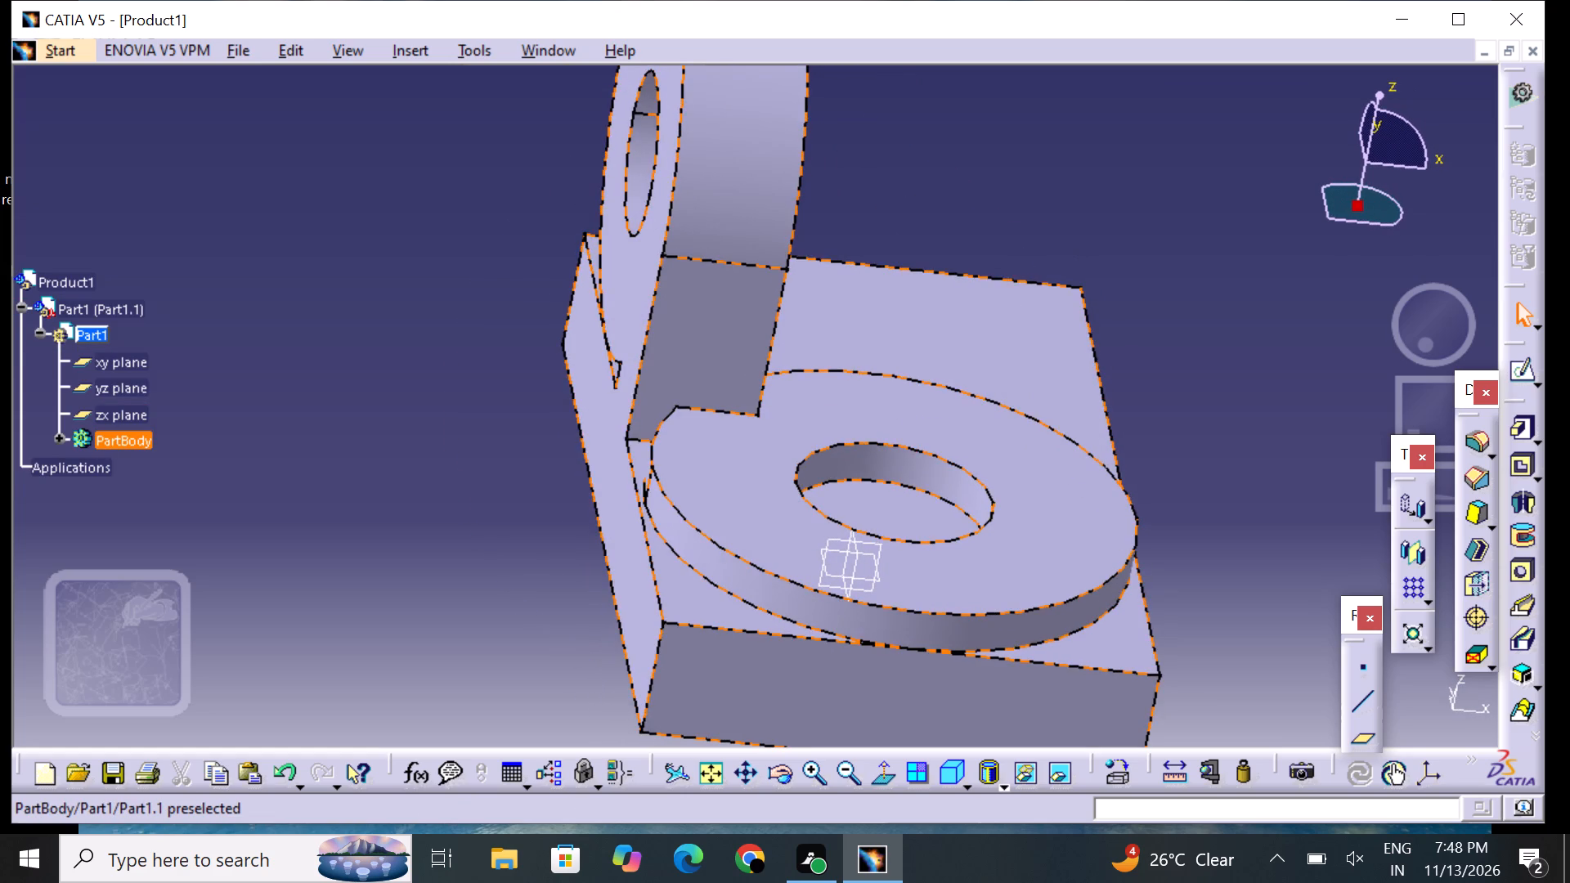
{"action": "left_click", "coordinate": [1411, 548]}
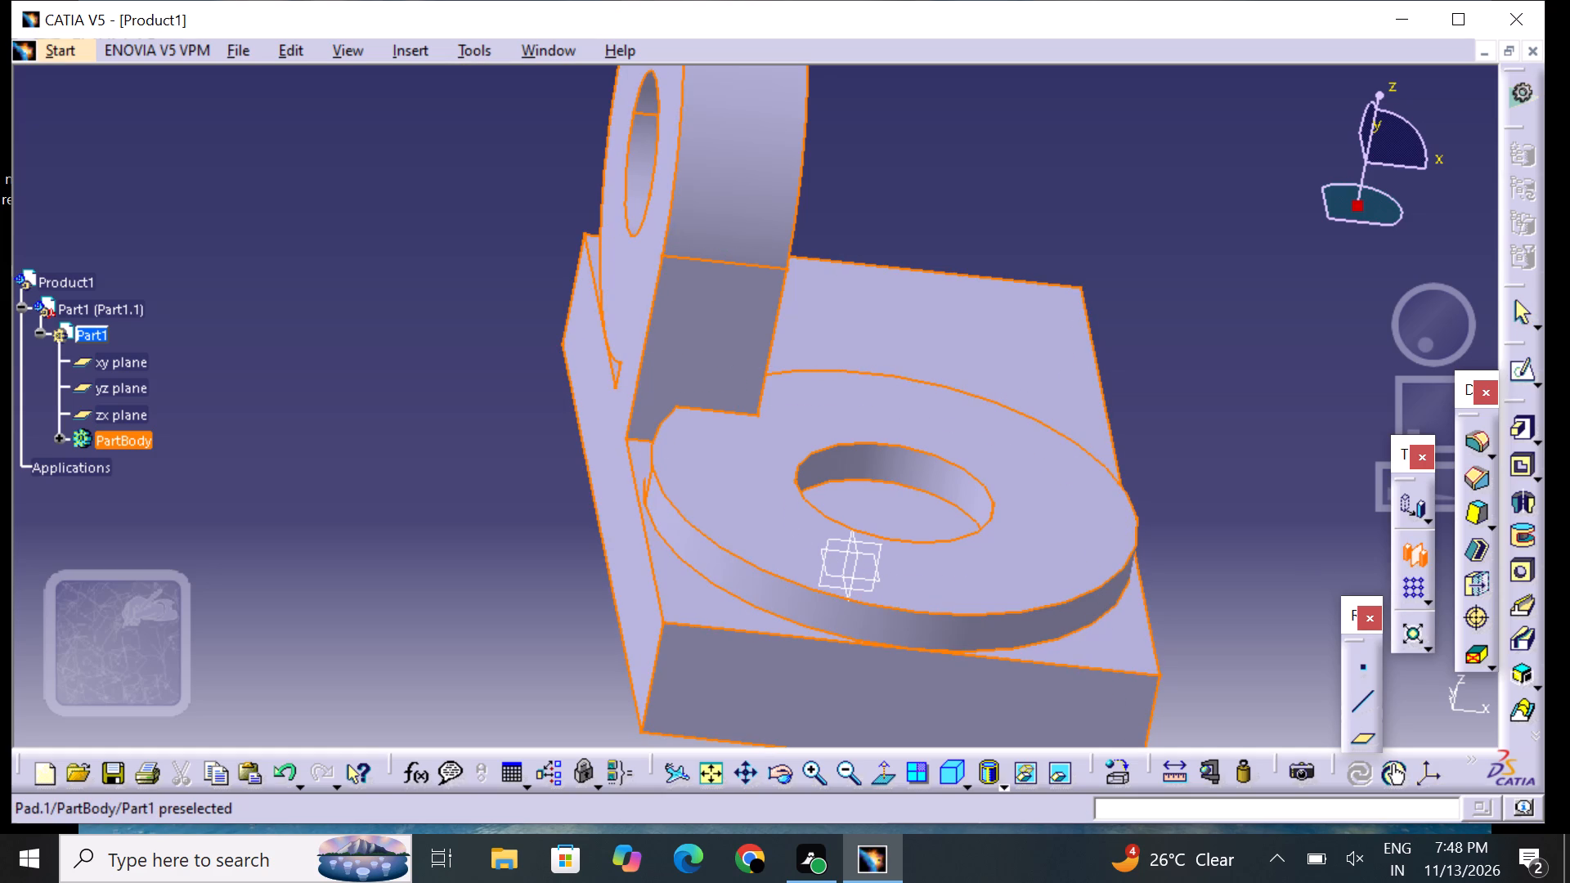
{"action": "left_click", "coordinate": [844, 571]}
{"action": "left_click", "coordinate": [1348, 702]}
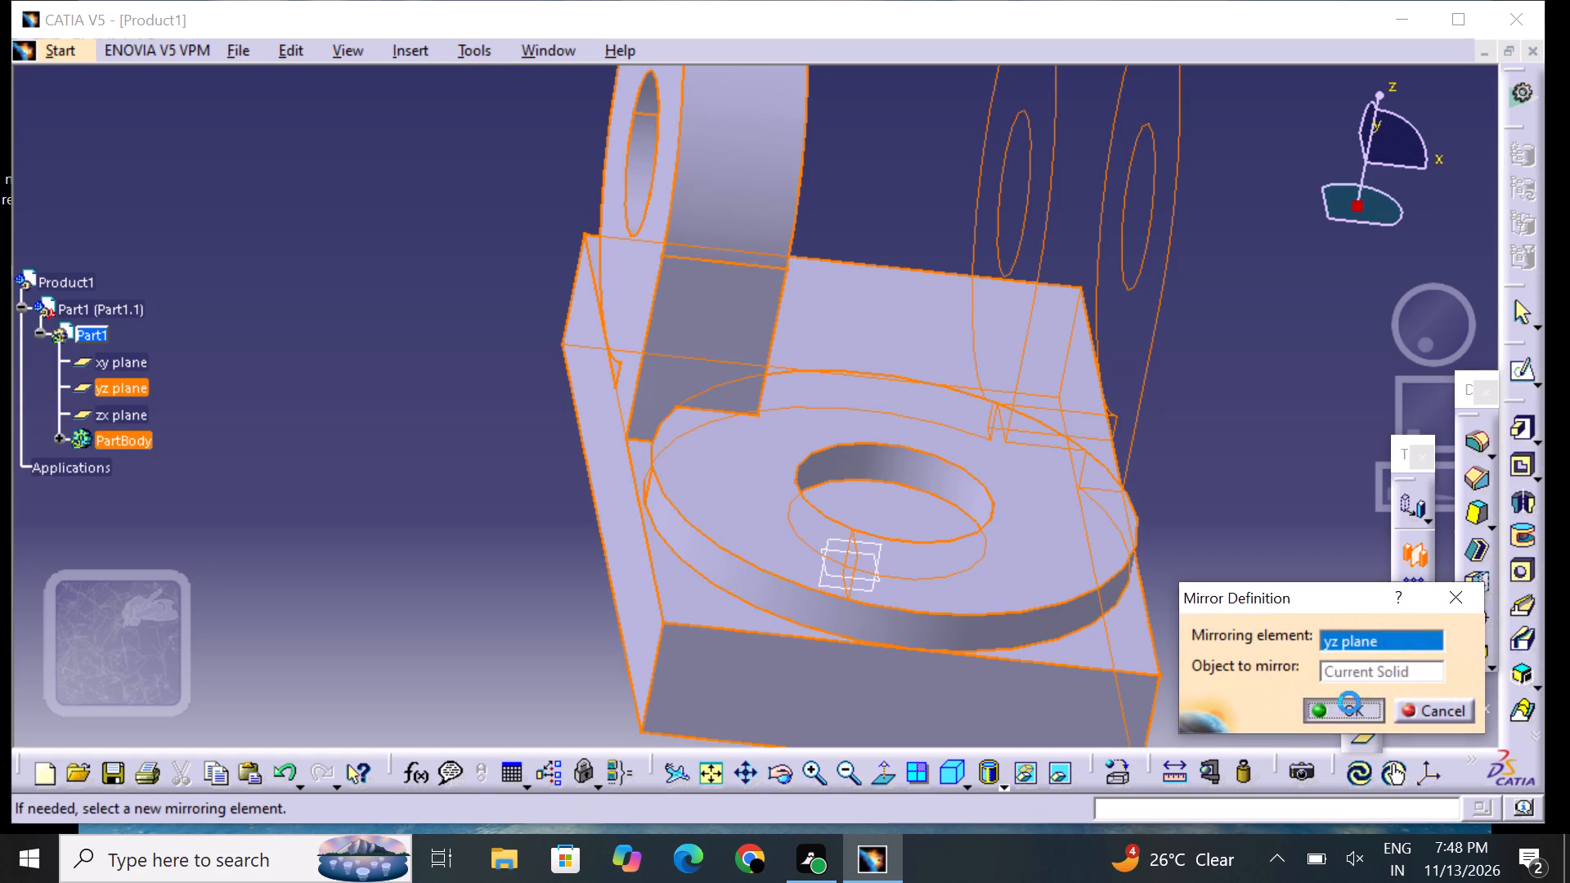
{"action": "left_click", "coordinate": [1267, 563]}
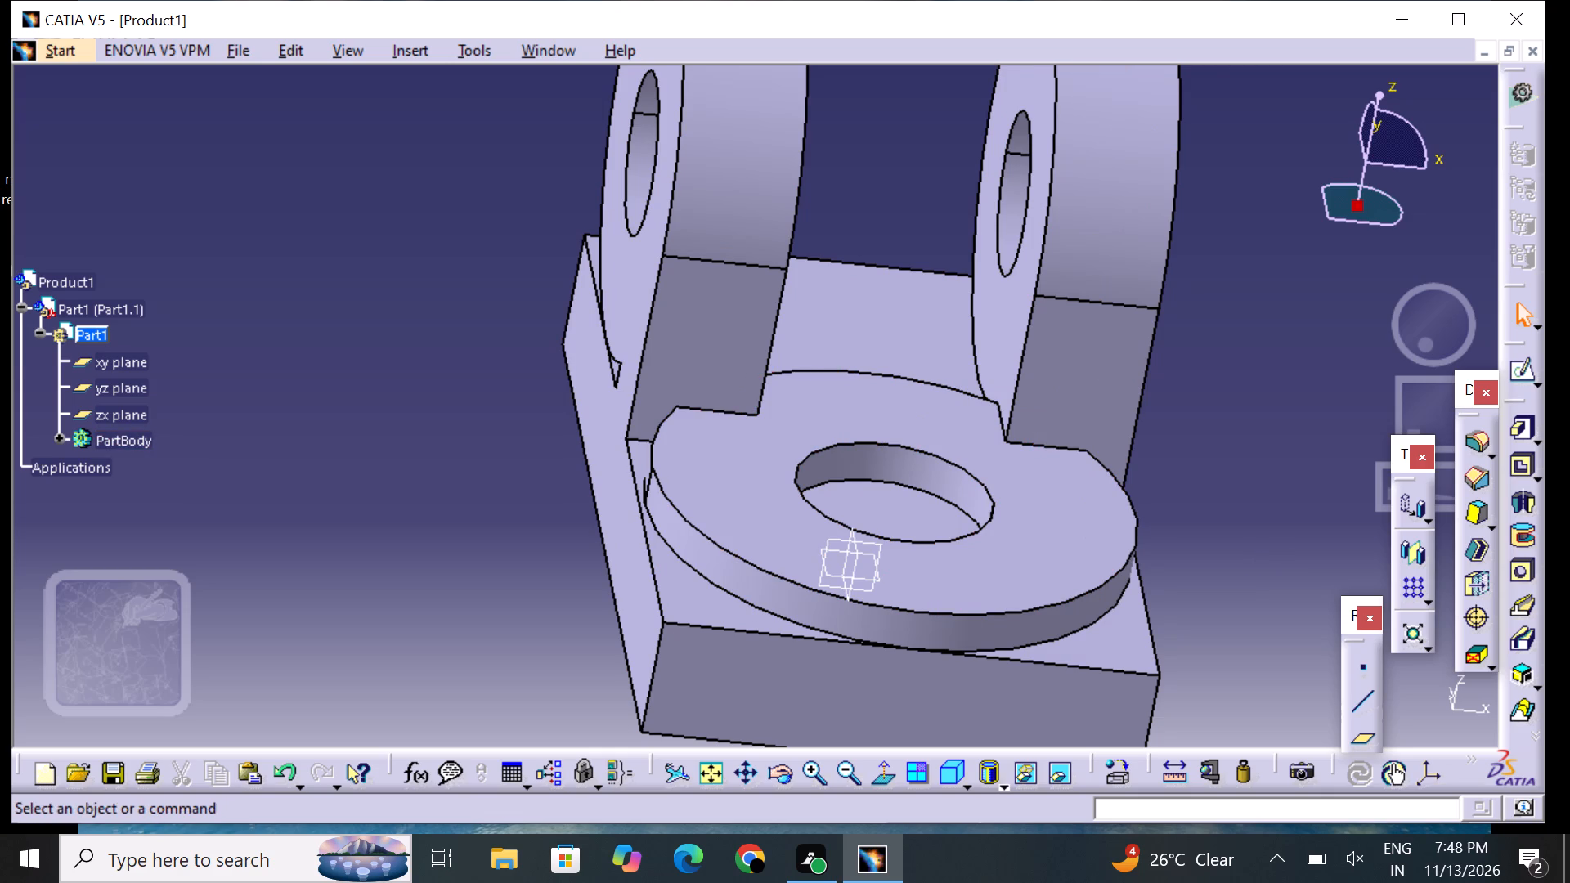
Examine the mirrored part from several angles, checking both upright rings, the flat ring and the base.
{"action": "middle_click_drag", "start_coordinate": [489, 458], "coordinate": [869, 450]}
{"action": "right_click_drag", "start_coordinate": [491, 457], "coordinate": [869, 450]}
{"action": "middle_click_drag", "start_coordinate": [715, 209], "coordinate": [729, 226]}
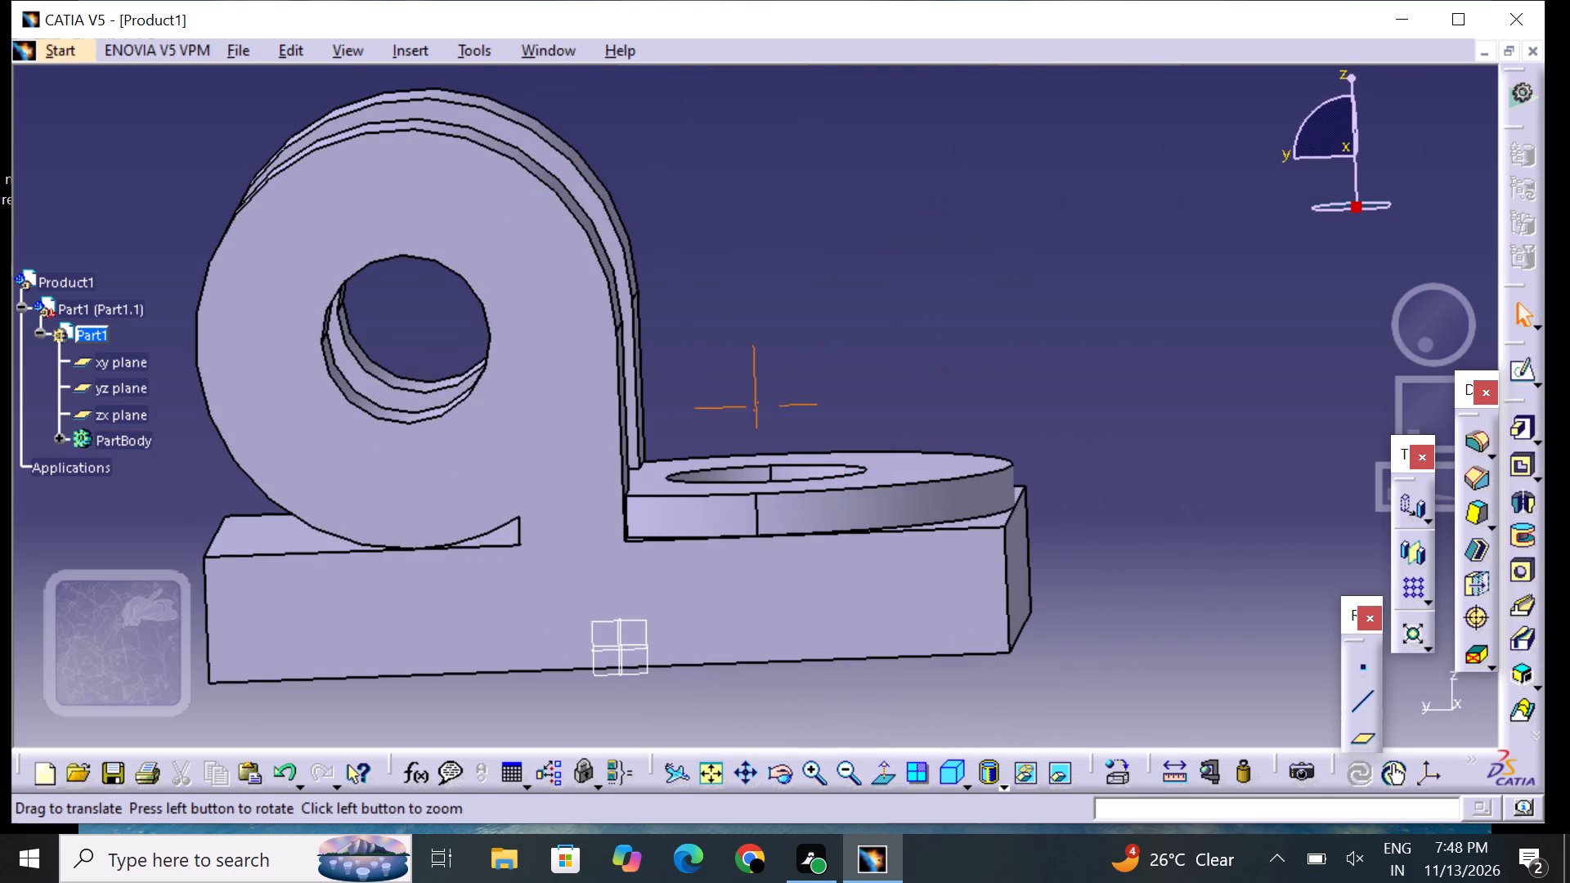
{"action": "middle_click_drag", "start_coordinate": [729, 226], "coordinate": [856, 327]}
{"action": "middle_click_drag", "start_coordinate": [926, 294], "coordinate": [940, 498]}
{"action": "right_click_drag", "start_coordinate": [943, 352], "coordinate": [940, 498]}
{"action": "middle_click_drag", "start_coordinate": [977, 418], "coordinate": [1034, 391]}
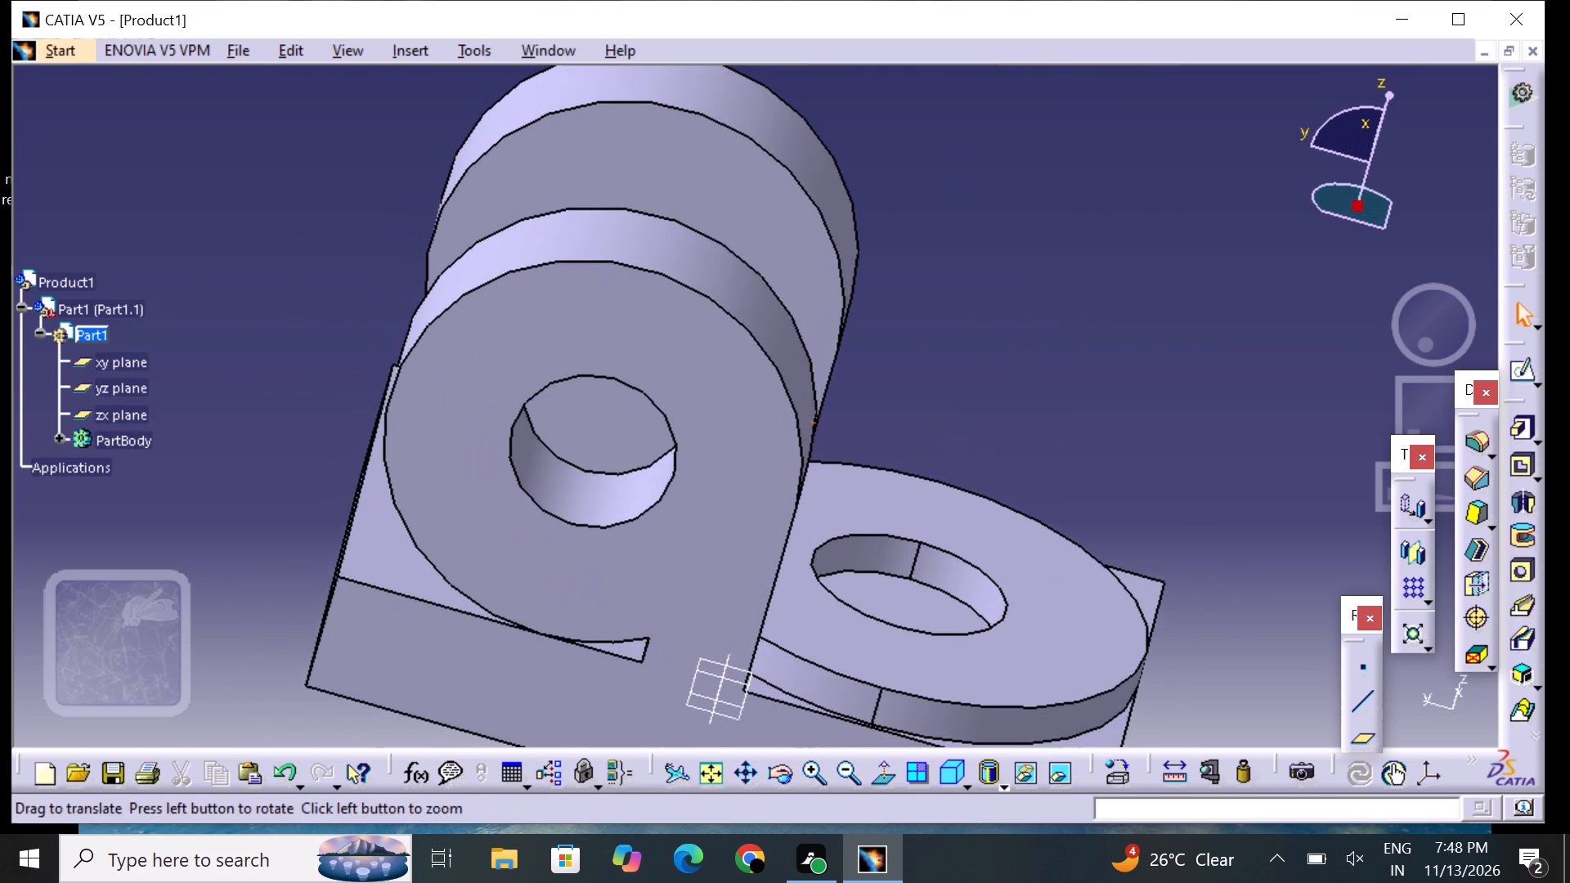
{"action": "middle_click_drag", "start_coordinate": [1125, 384], "coordinate": [928, 413]}
{"action": "right_click_drag", "start_coordinate": [1126, 387], "coordinate": [928, 413]}
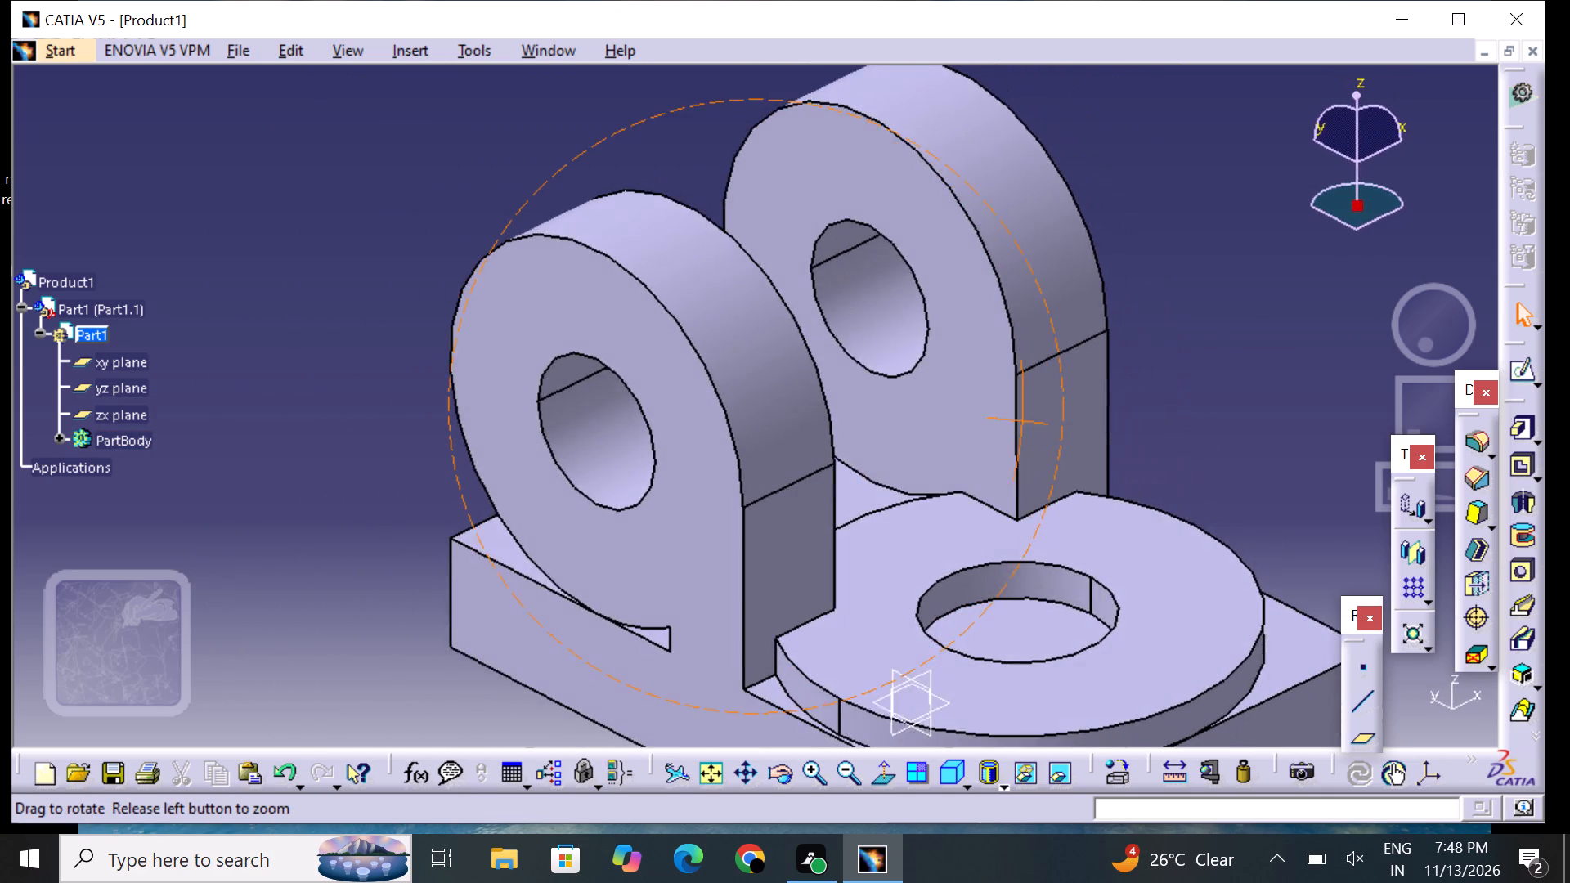
{"action": "middle_click_drag", "start_coordinate": [928, 413], "coordinate": [962, 402]}
{"action": "right_click_drag", "start_coordinate": [928, 413], "coordinate": [962, 402]}
{"action": "middle_click_drag", "start_coordinate": [1086, 358], "coordinate": [1054, 337]}
{"action": "right_click_drag", "start_coordinate": [1086, 358], "coordinate": [1054, 337]}
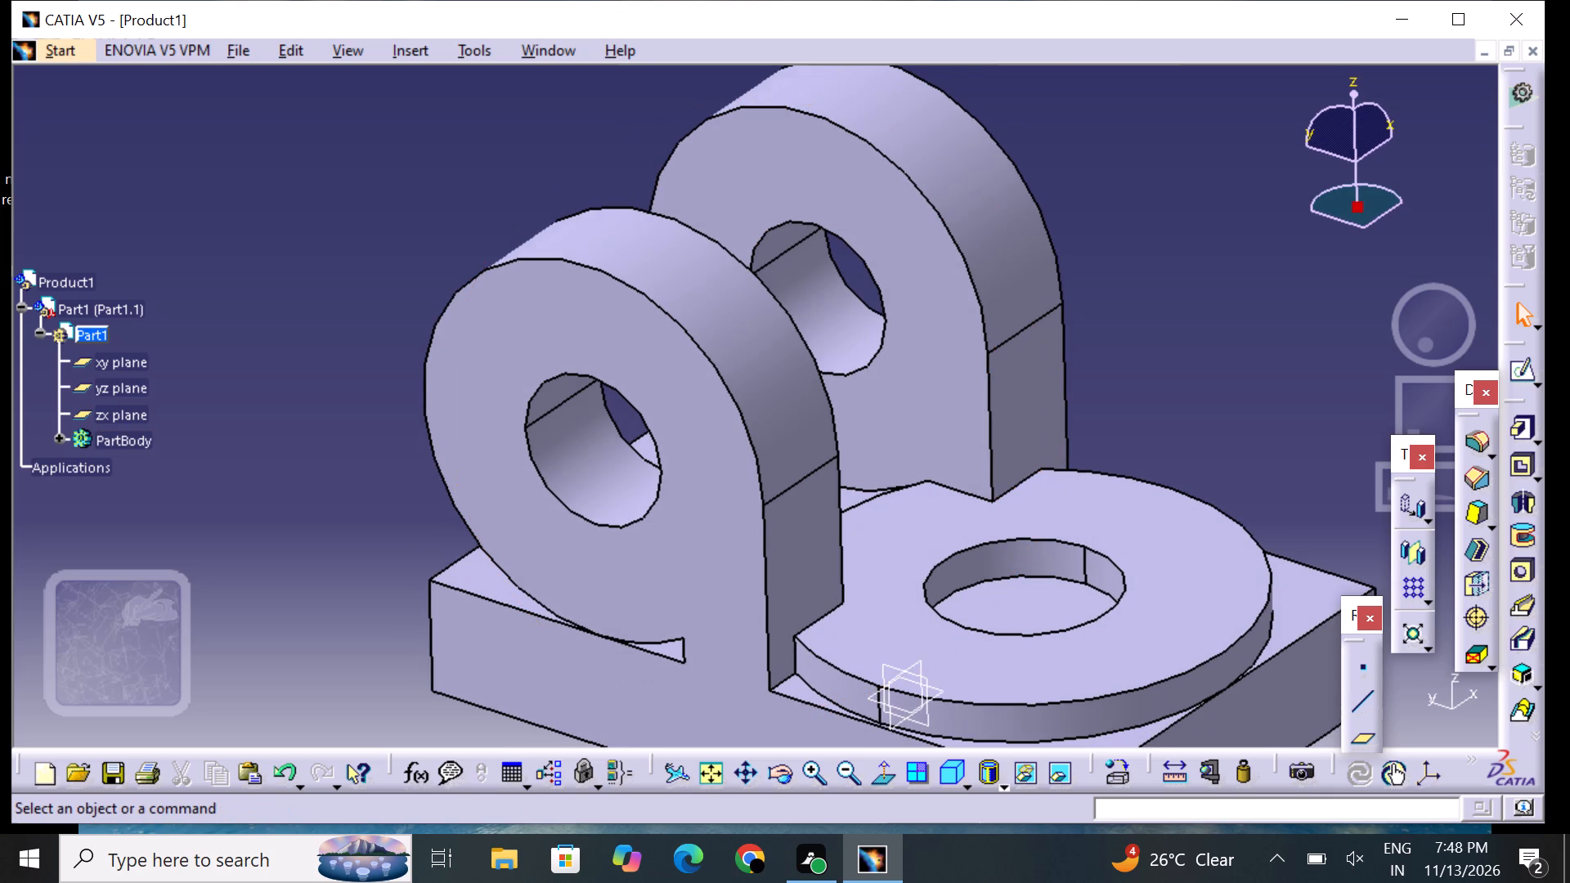
{"action": "middle_click_drag", "start_coordinate": [1119, 397], "coordinate": [1034, 298]}
{"action": "middle_click_drag", "start_coordinate": [1131, 297], "coordinate": [1093, 275]}
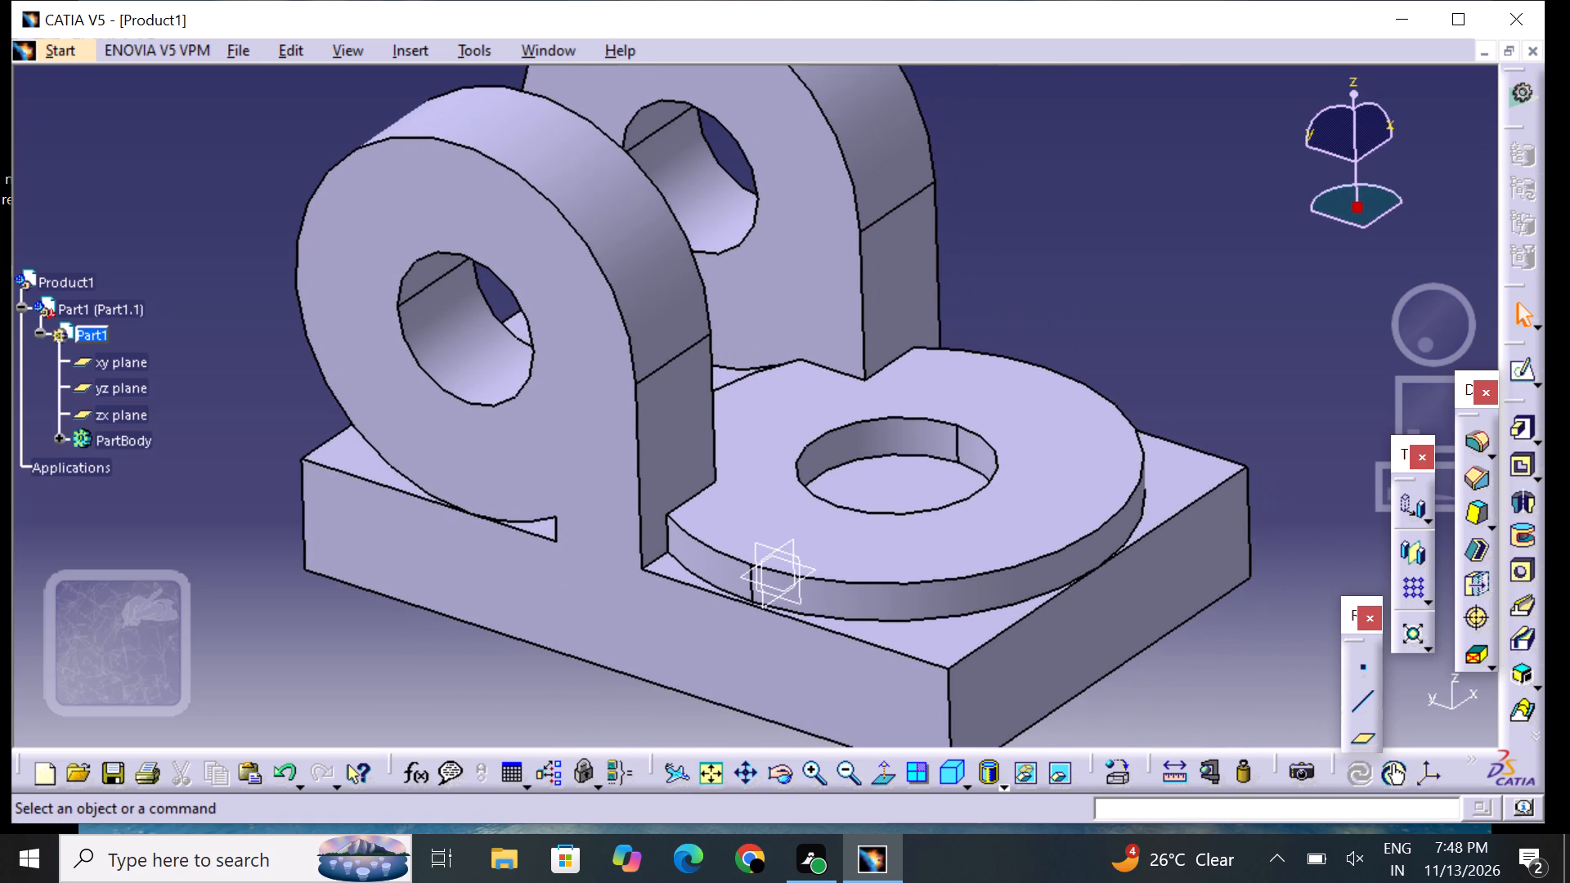
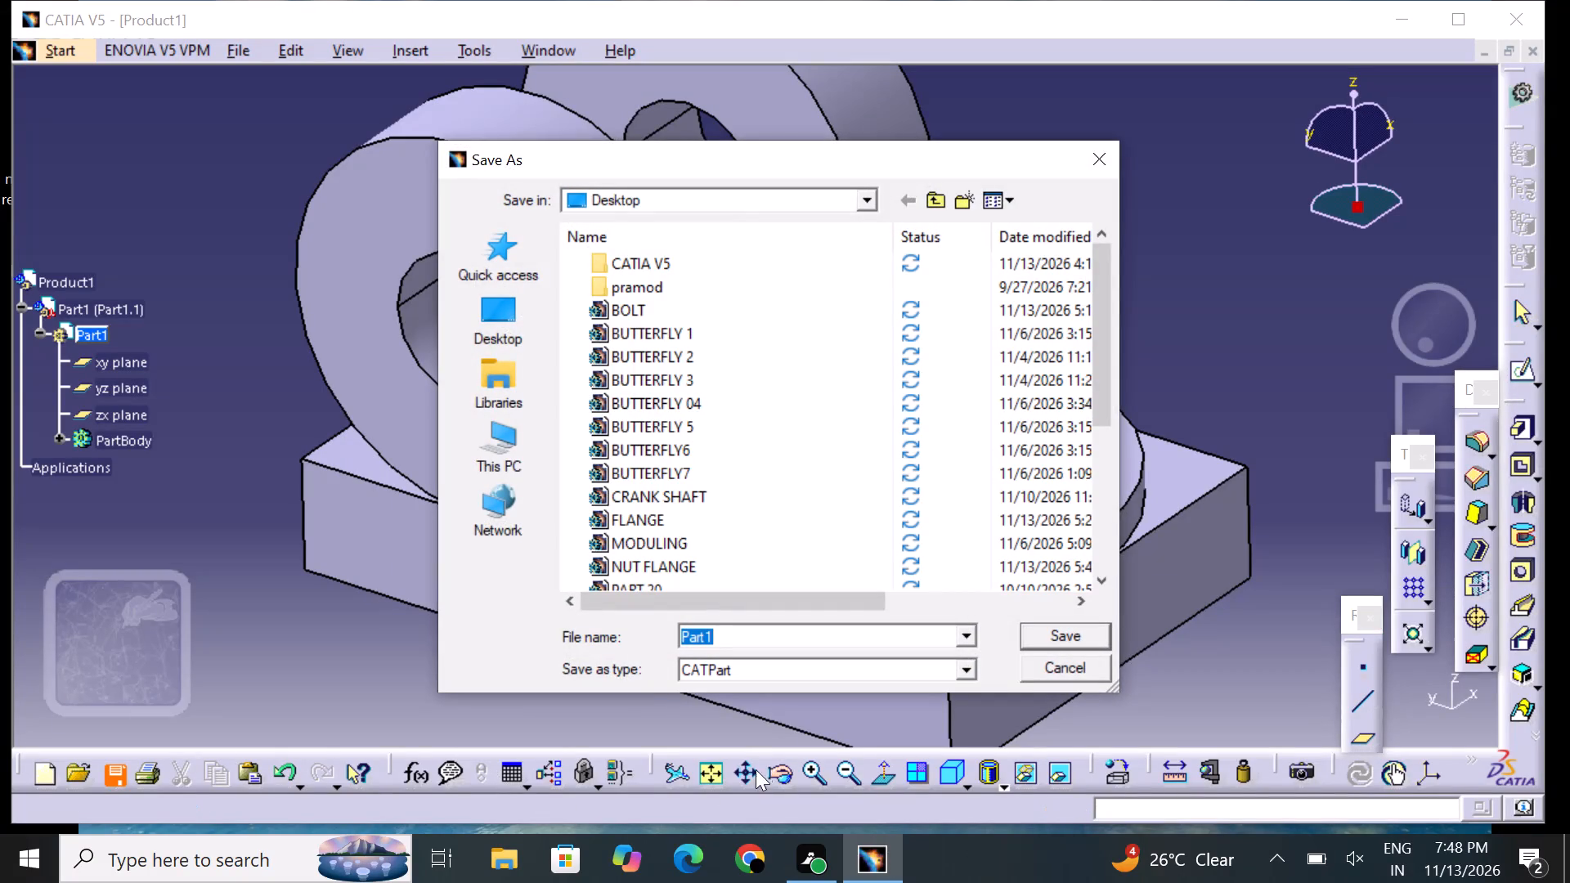
Save the part to the Desktop as a CATPart file named SKE 1.
{"action": "left_click", "coordinate": [801, 762]}
{"action": "left_click", "coordinate": [817, 771]}
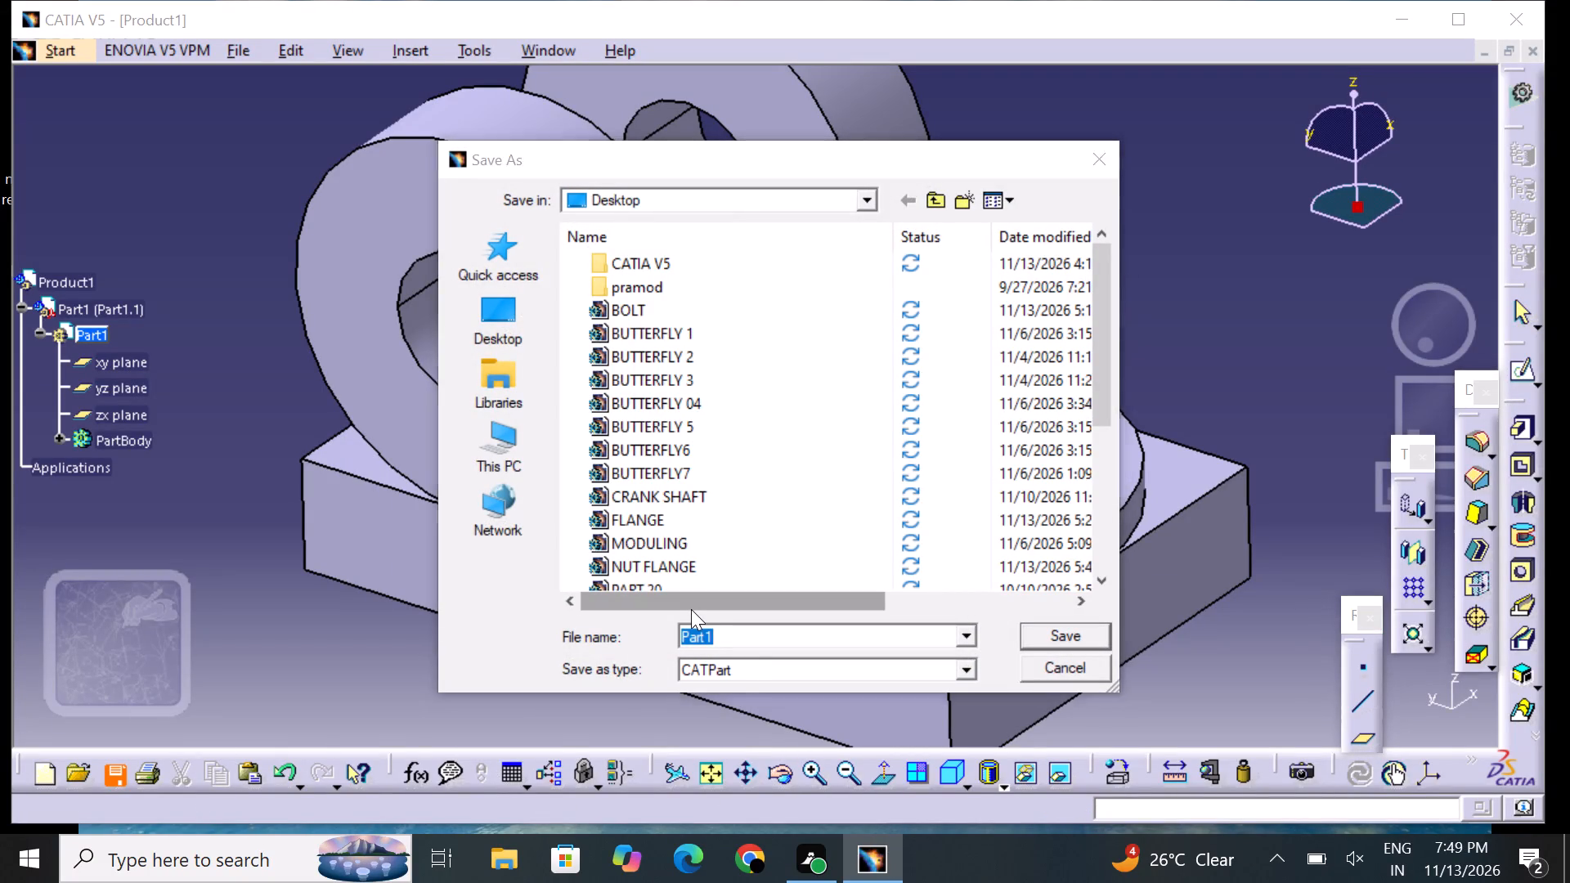
{"action": "key", "text": "BackSpace"}
{"action": "type", "text": "SKE"}
{"action": "key", "text": "space"}
{"action": "type", "text": "1"}
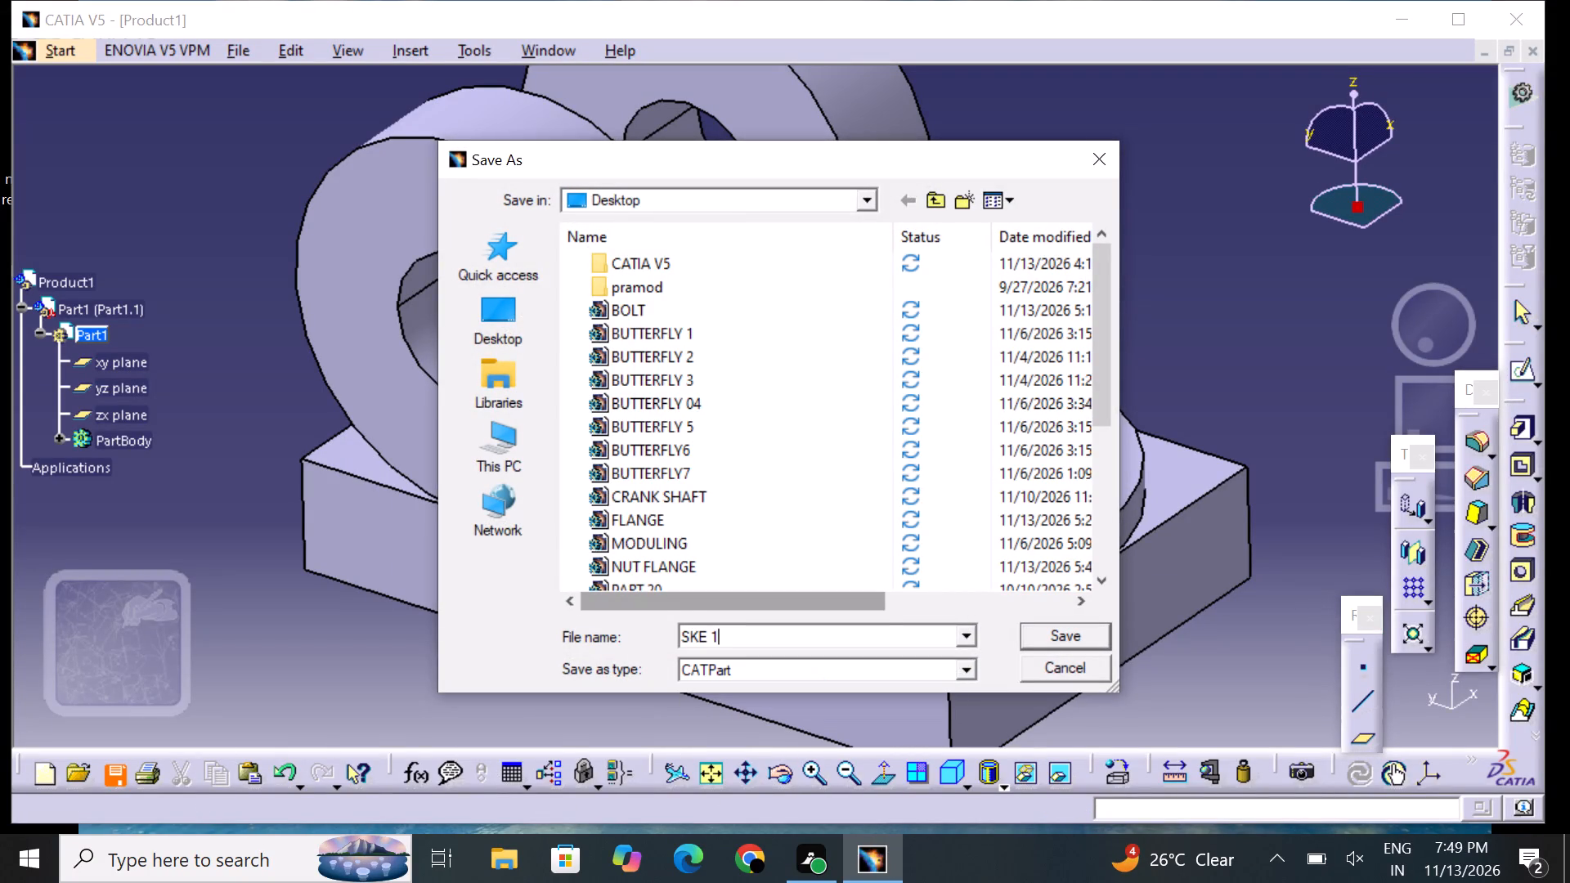
{"action": "key", "text": "Return"}
{"action": "left_click", "coordinate": [849, 518]}
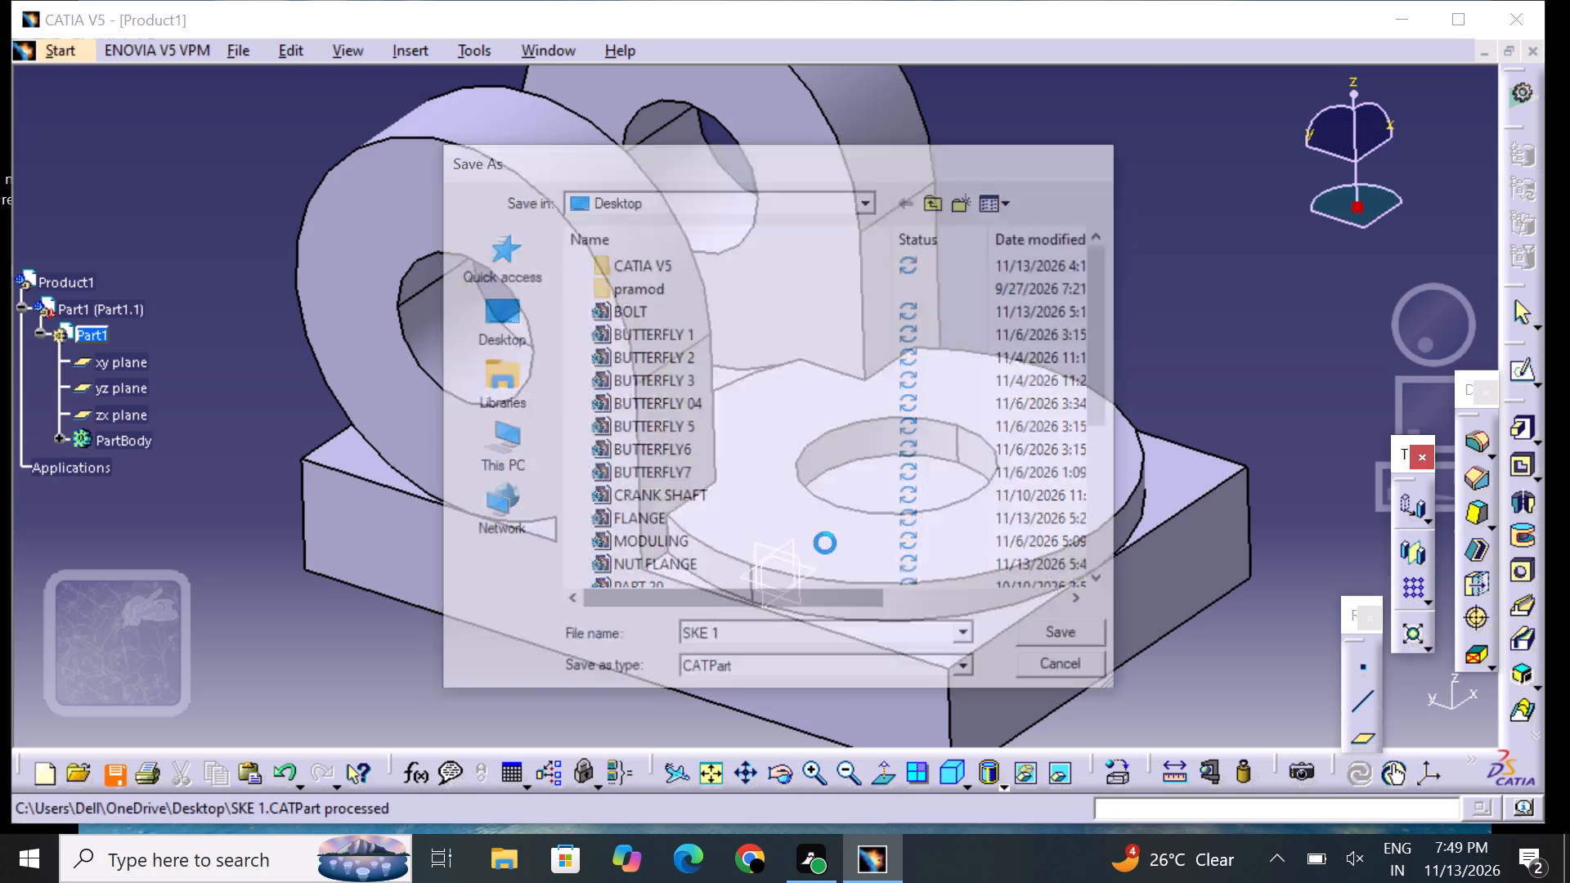
Print the model view to a PDF document on the Desktop named SKE 1 DOC.
{"action": "left_click", "coordinate": [150, 775]}
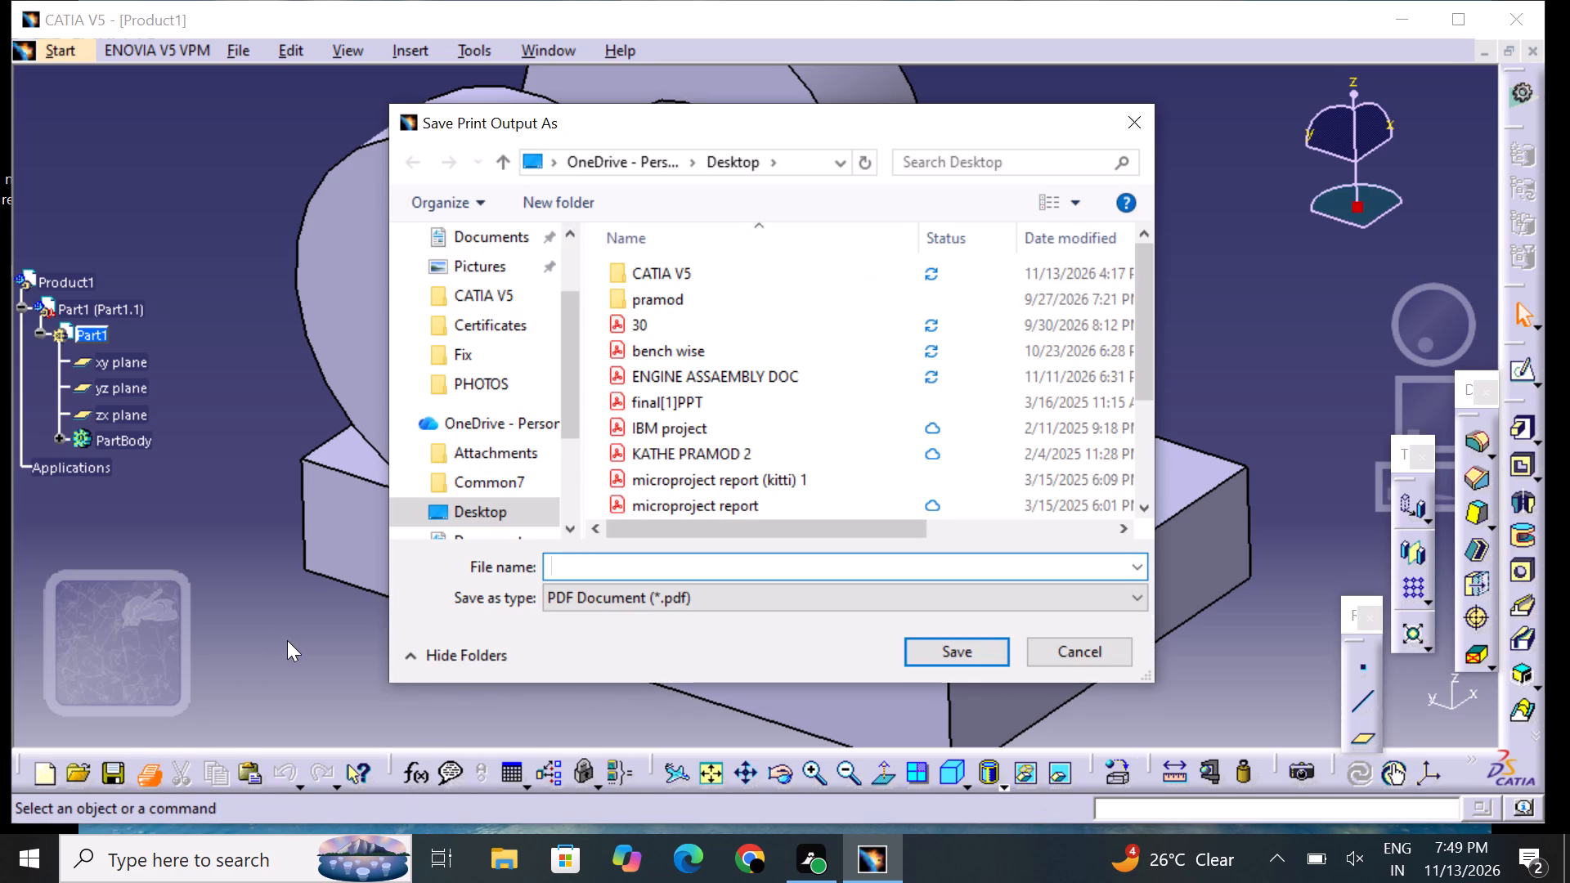
{"action": "type", "text": "SK"}
{"action": "type", "text": "E"}
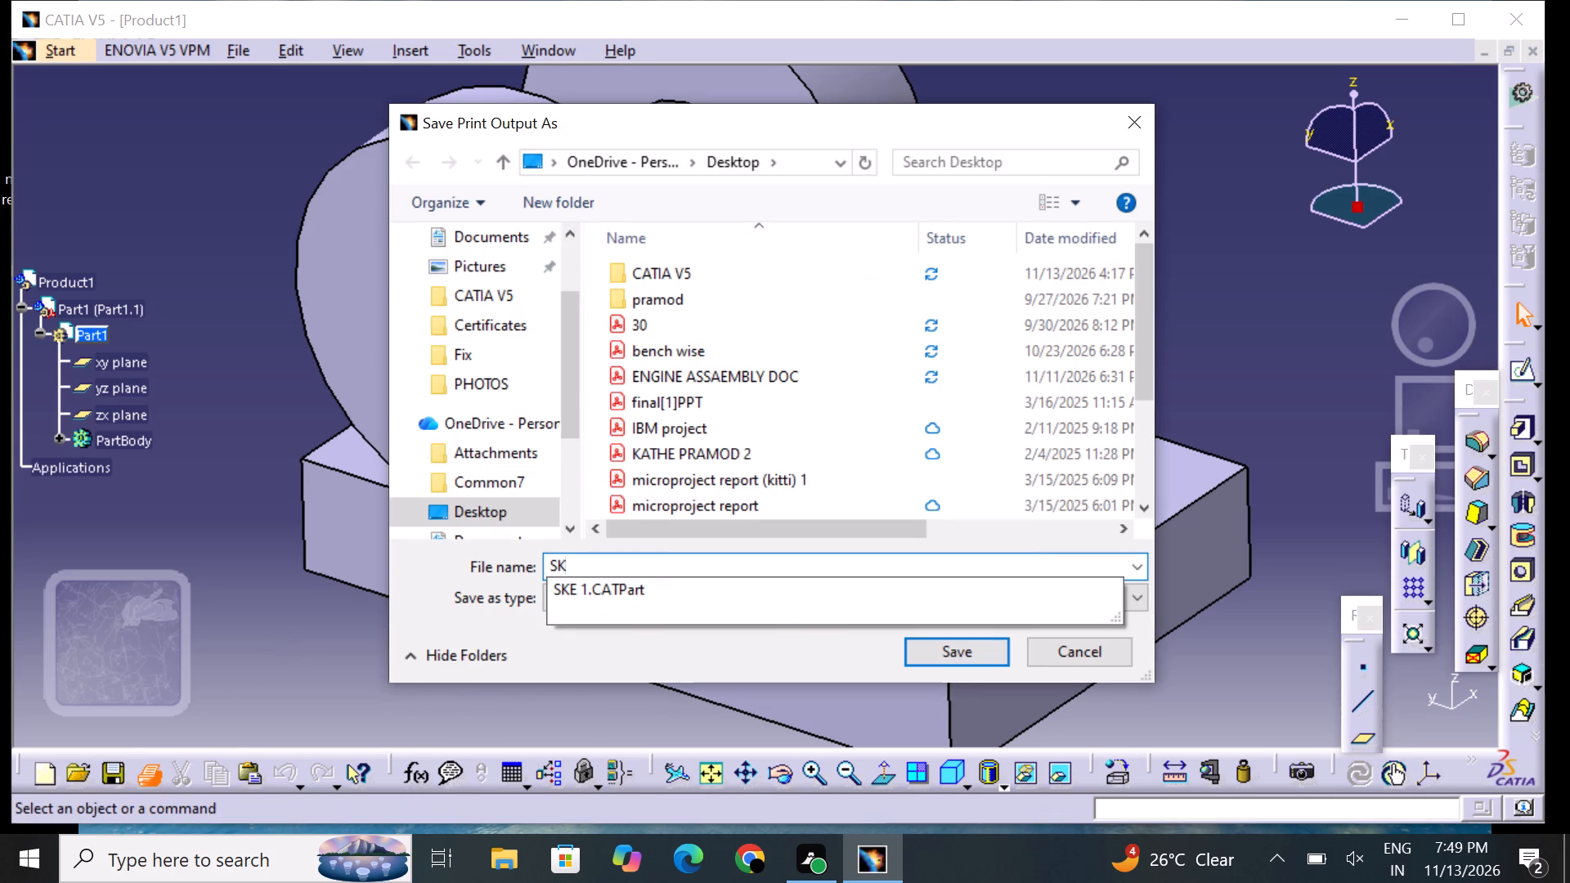
{"action": "key", "text": "space"}
{"action": "type", "text": "1 DOC"}
{"action": "key", "text": "Return"}
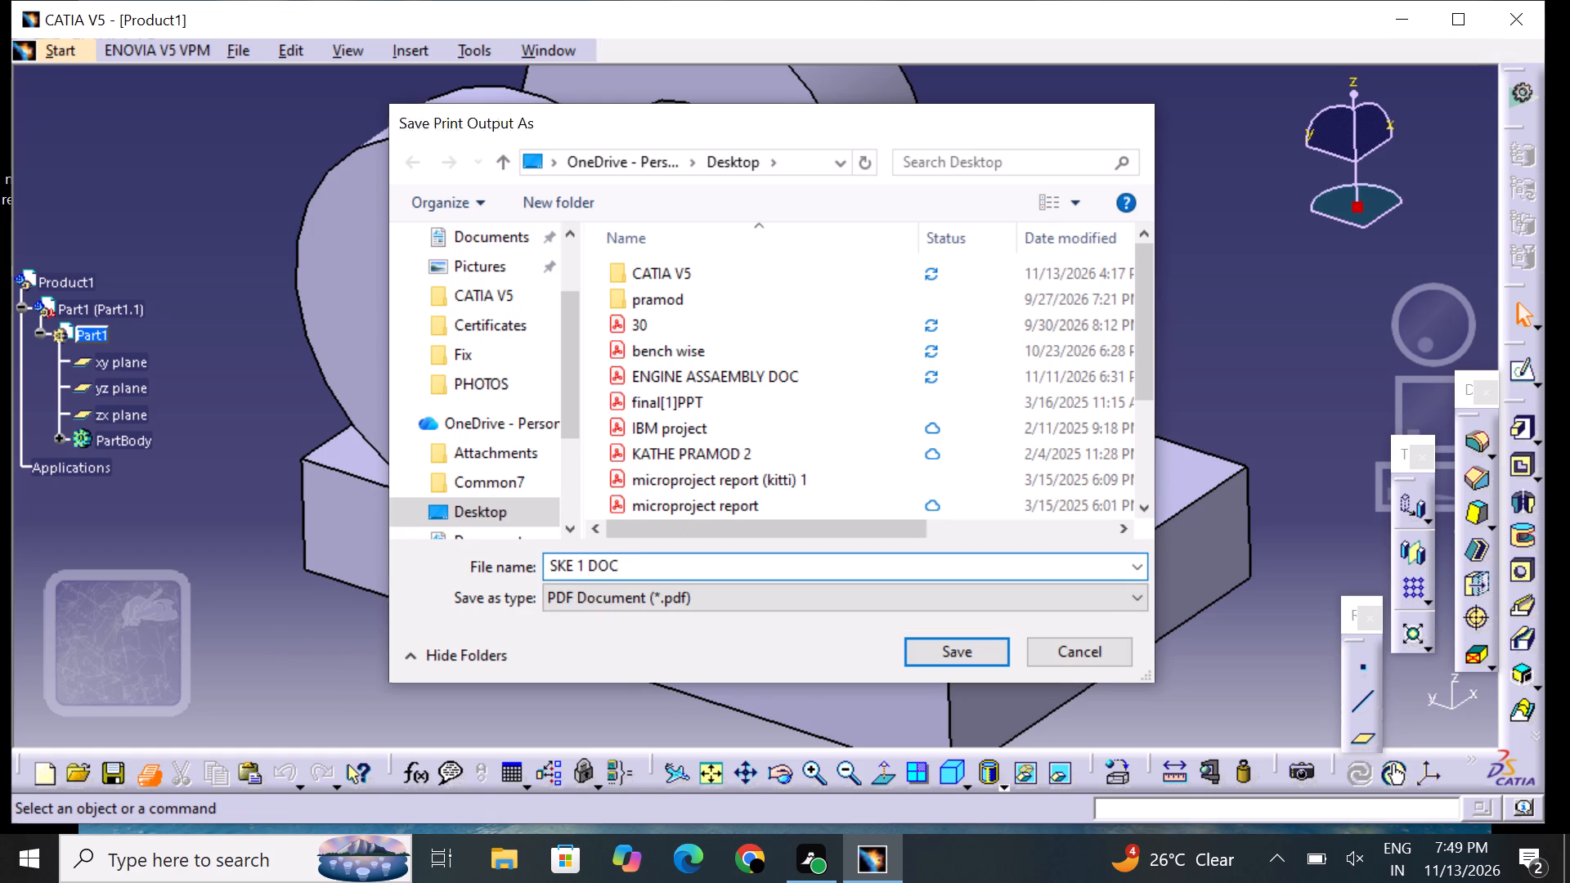